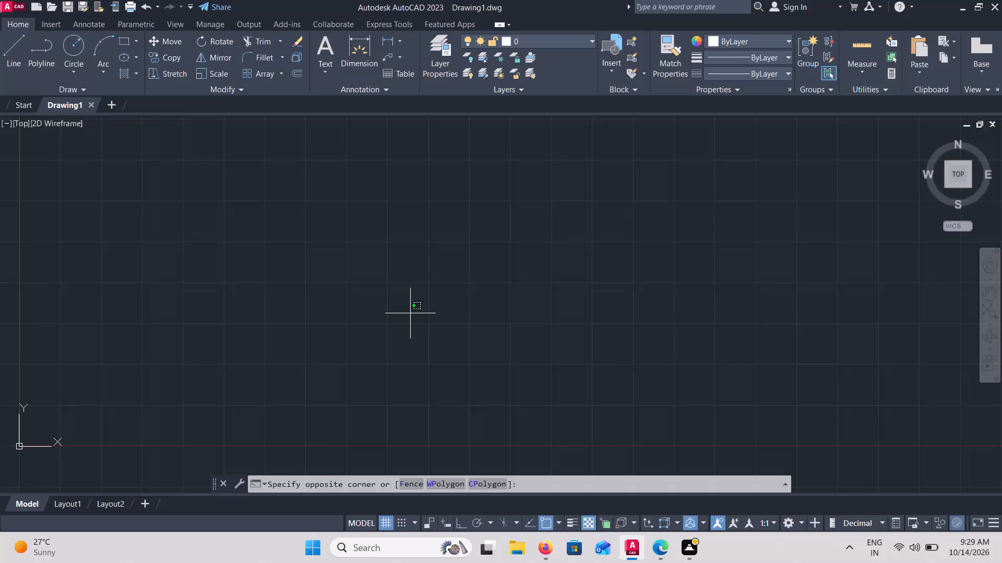
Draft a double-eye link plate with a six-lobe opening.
Turn on command-history logging for the blank drawing with the LOGFILEON command.
{"action": "type", "text": "file"}
{"action": "key", "text": "Escape"}
{"action": "key", "text": "Escape"}
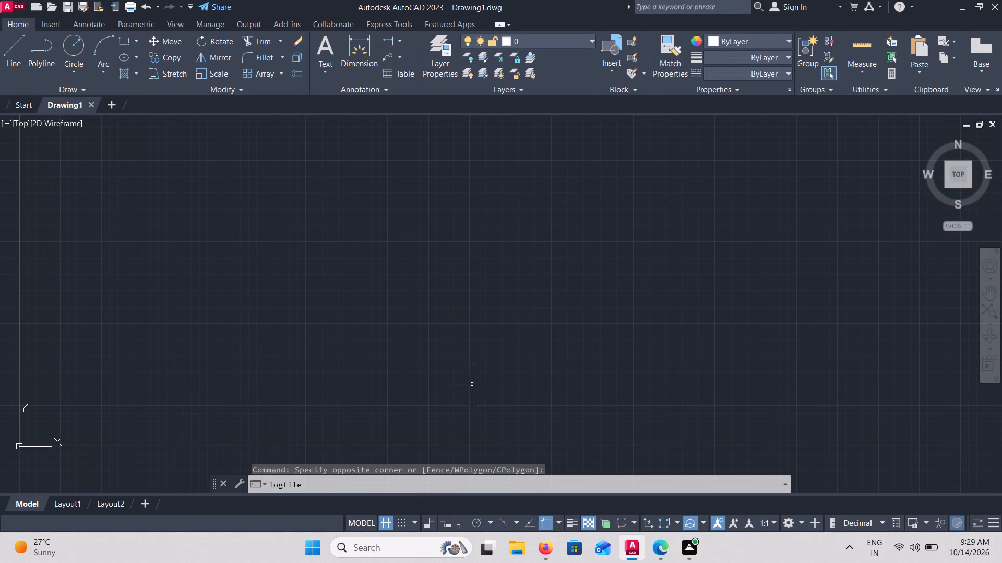
{"action": "left_click", "coordinate": [386, 485]}
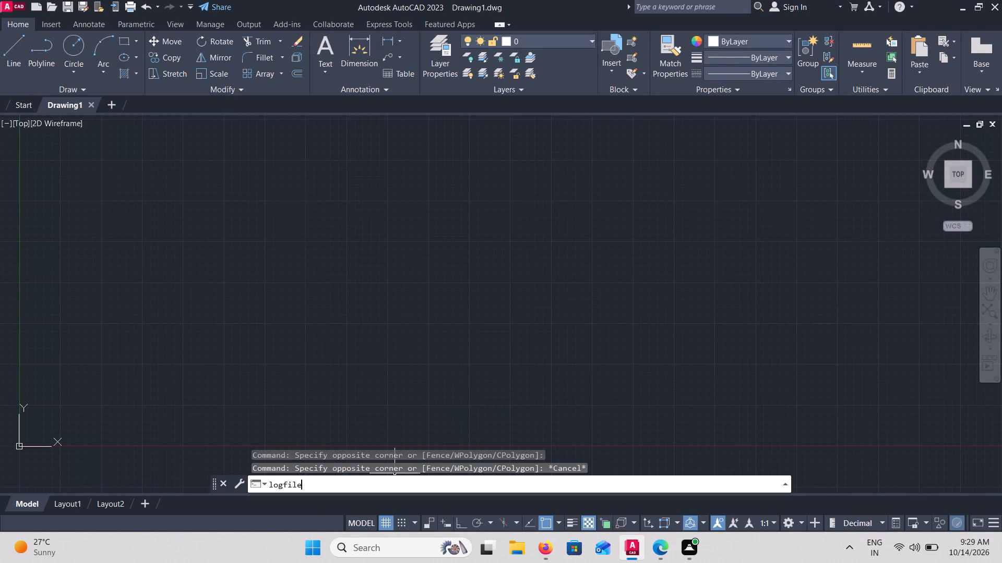
{"action": "type", "text": "on"}
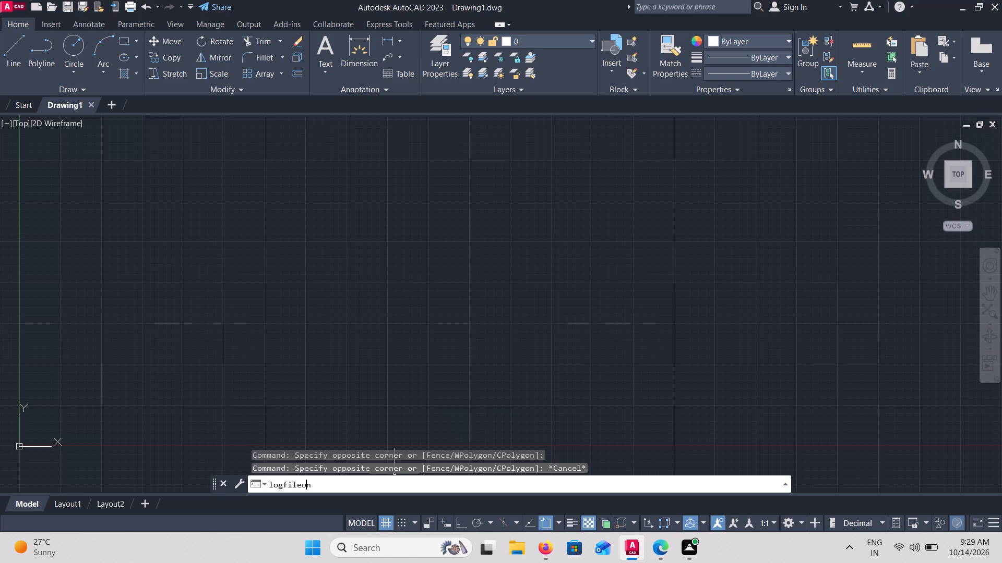
{"action": "key", "text": "Return"}
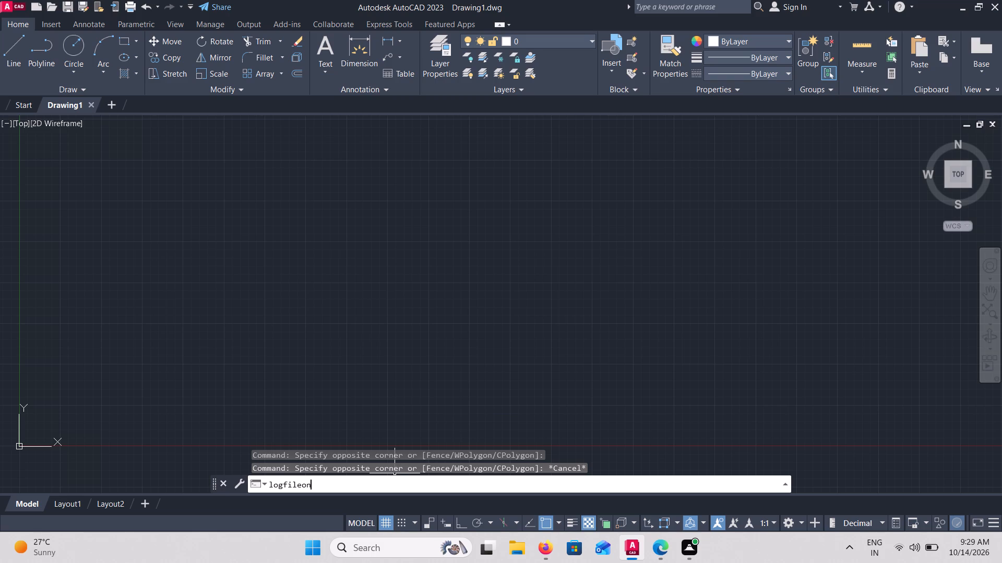
{"action": "left_click", "coordinate": [326, 482]}
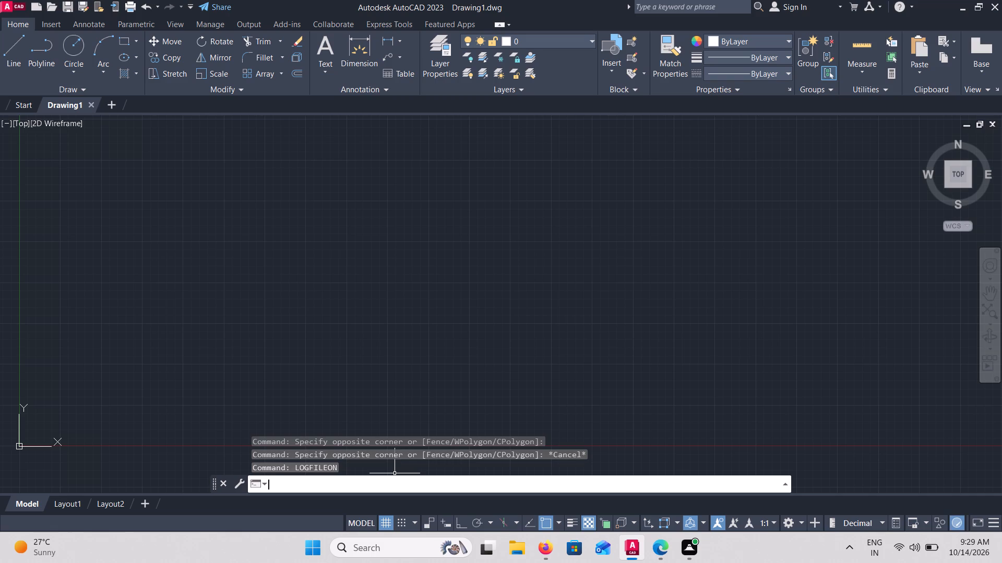
{"action": "type", "text": "log"}
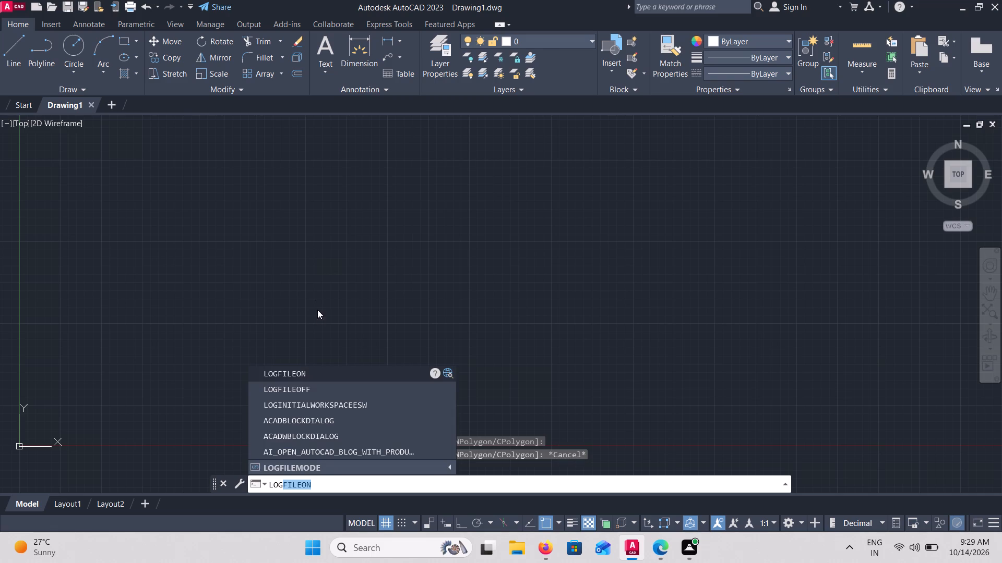
{"action": "left_click", "coordinate": [316, 371]}
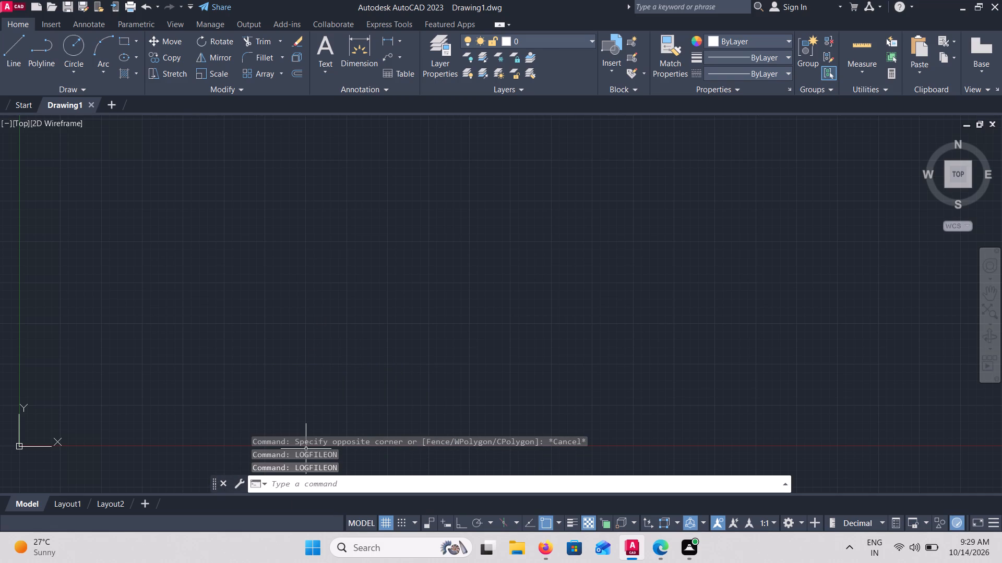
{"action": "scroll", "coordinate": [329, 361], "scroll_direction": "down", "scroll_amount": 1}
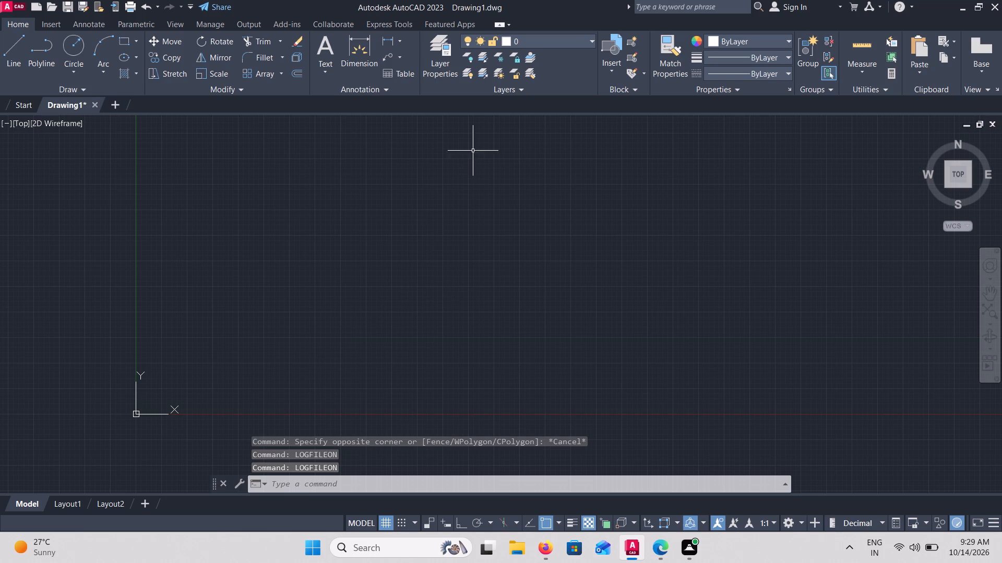
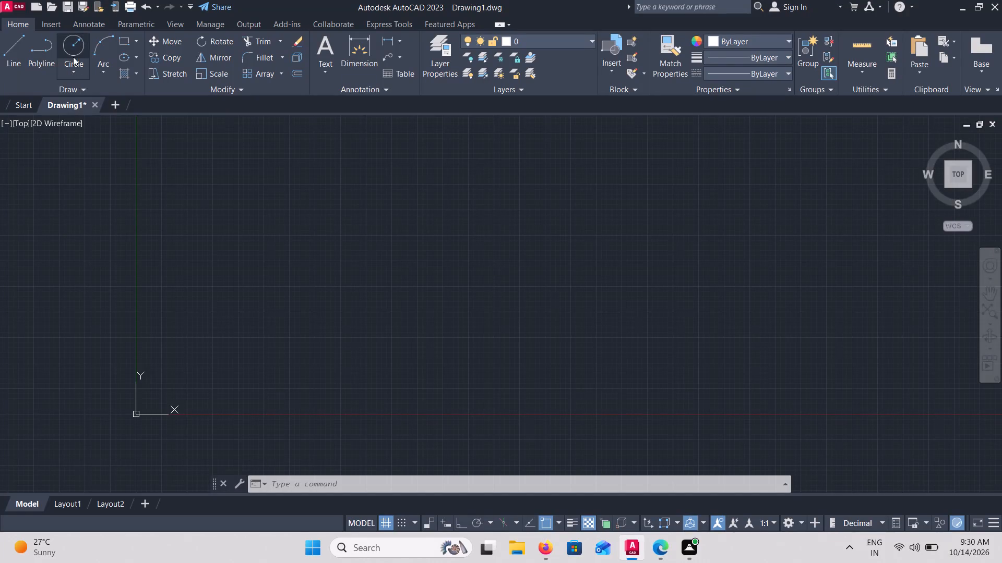
Draw a circle with a diameter of 40 by center and diameter, centered freely above and to the right of the origin.
{"action": "left_click", "coordinate": [73, 57]}
{"action": "left_click", "coordinate": [72, 72]}
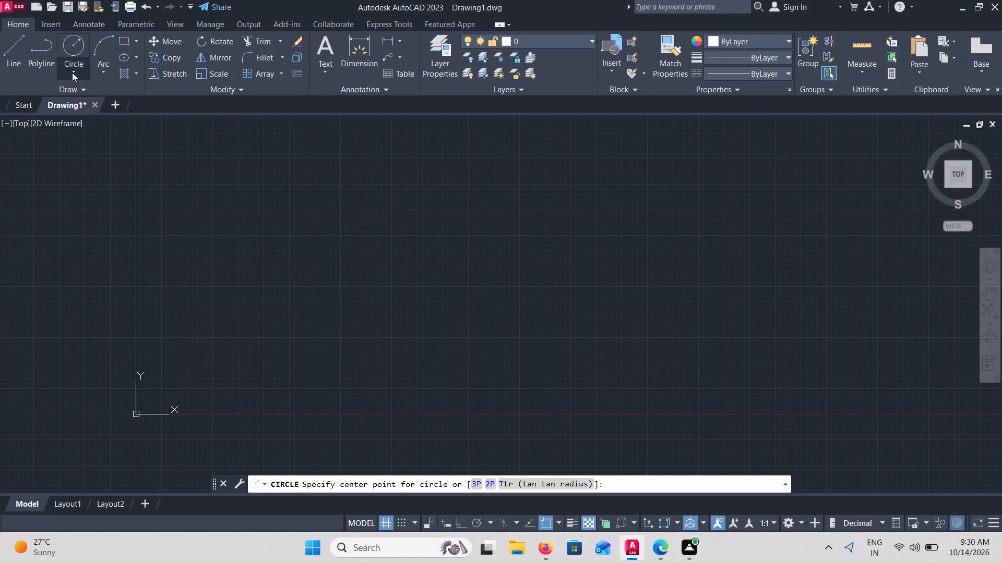
{"action": "left_click", "coordinate": [101, 125]}
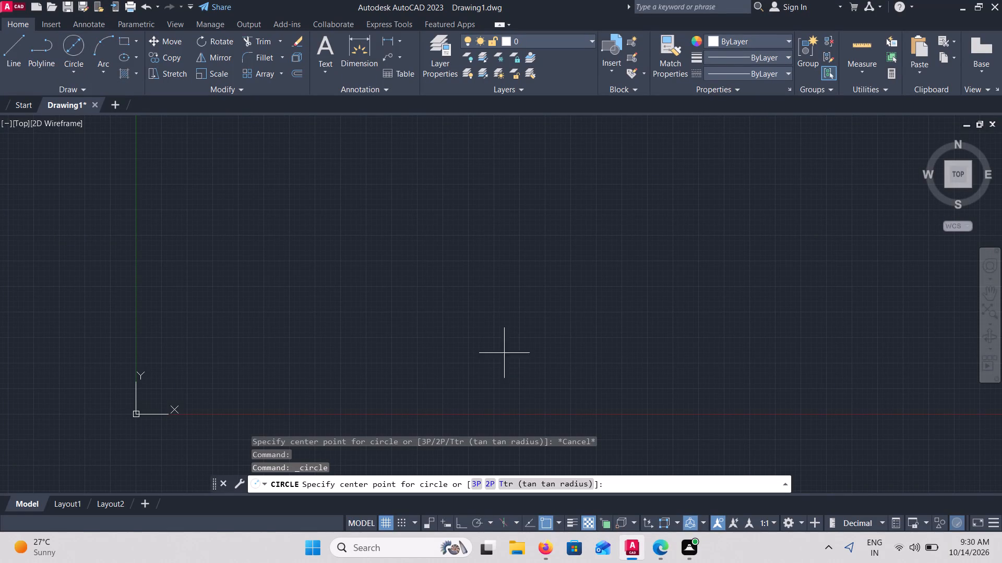
{"action": "left_click_drag", "start_coordinate": [417, 277], "coordinate": [436, 302]}
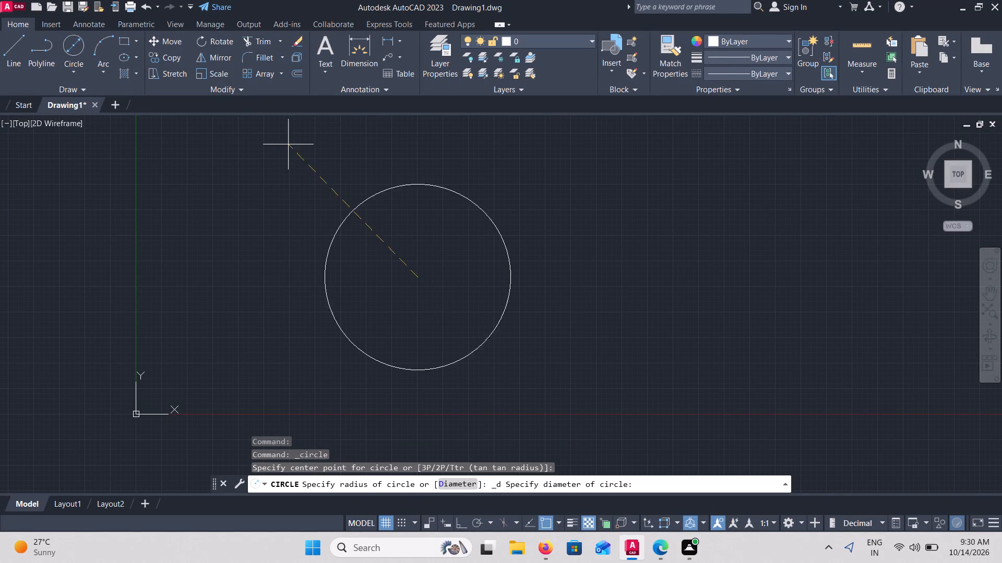
{"action": "type", "text": "40"}
{"action": "key", "text": "Return"}
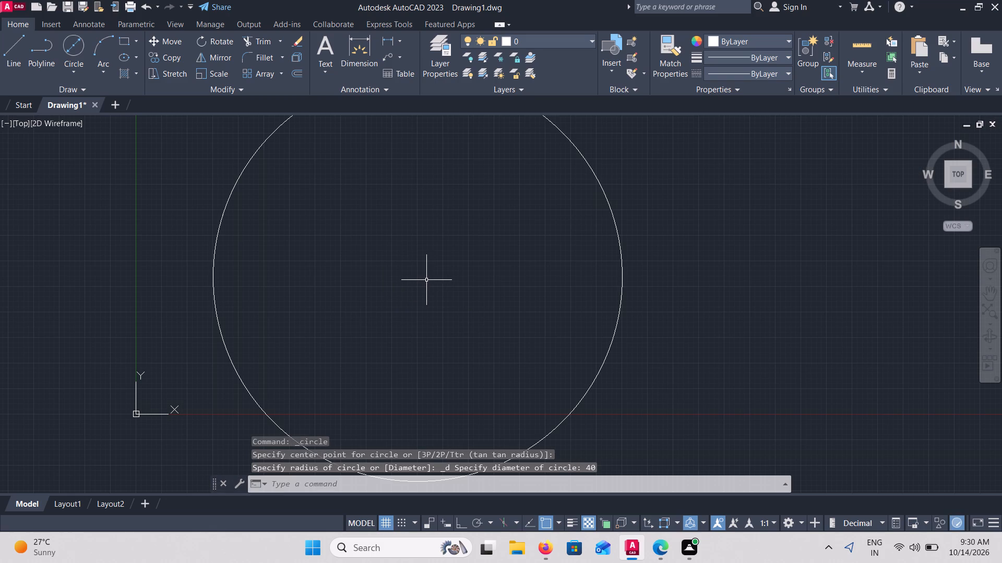
Start another circle with the Circle command's center and radius method.
{"action": "scroll", "coordinate": [426, 280], "scroll_direction": "down", "scroll_amount": 3}
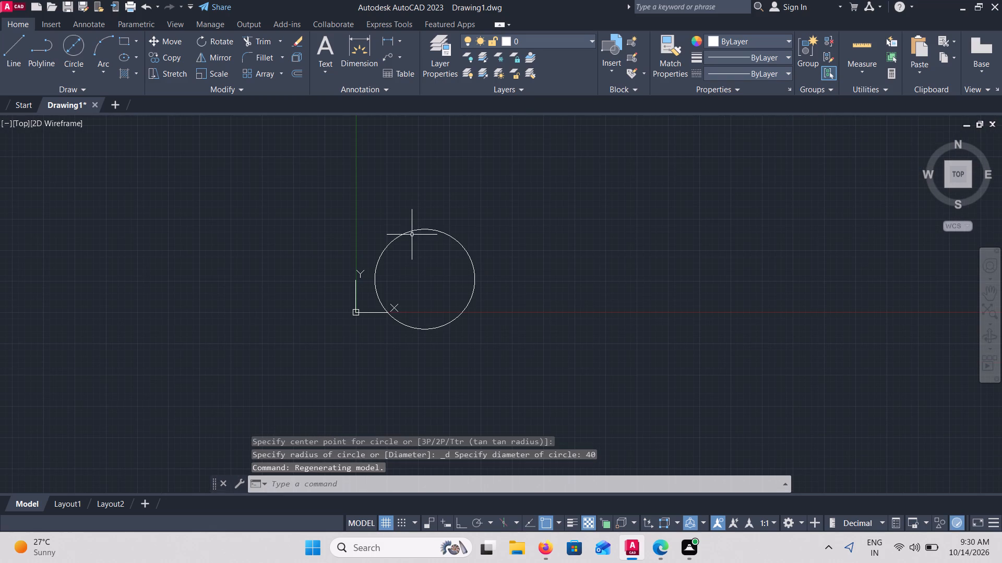
{"action": "scroll", "coordinate": [411, 232], "scroll_direction": "up", "scroll_amount": 1}
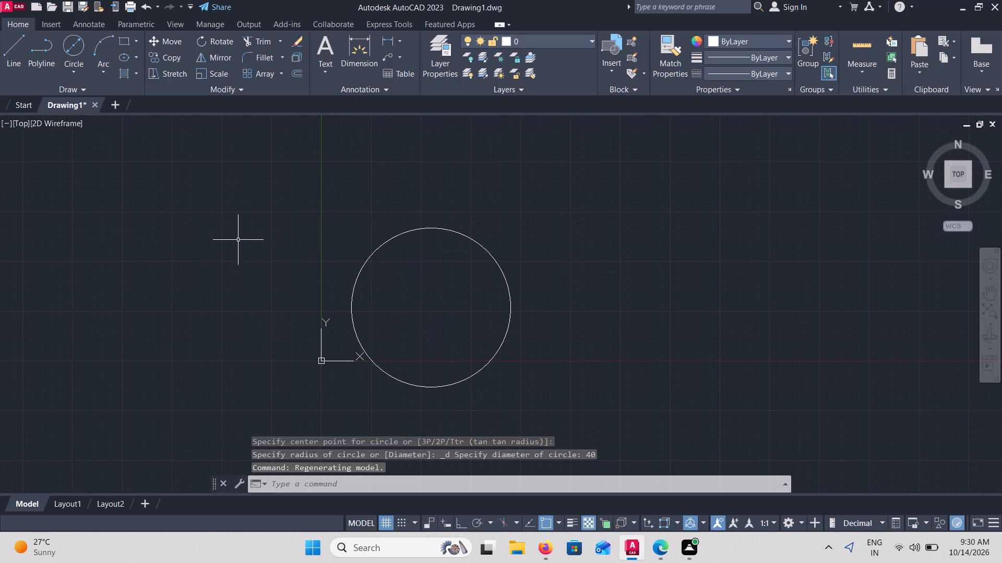
{"action": "left_click", "coordinate": [81, 70]}
{"action": "left_click", "coordinate": [94, 101]}
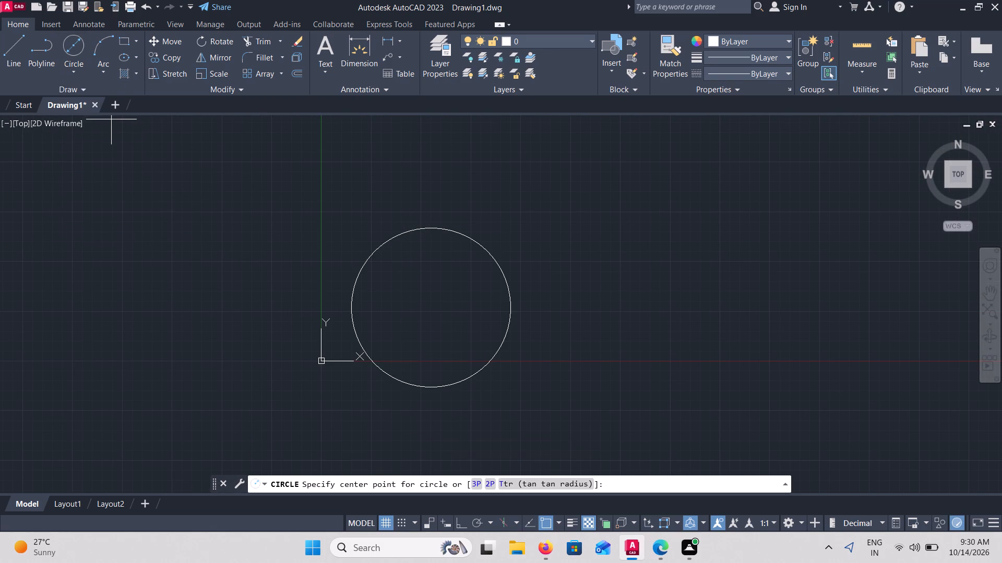
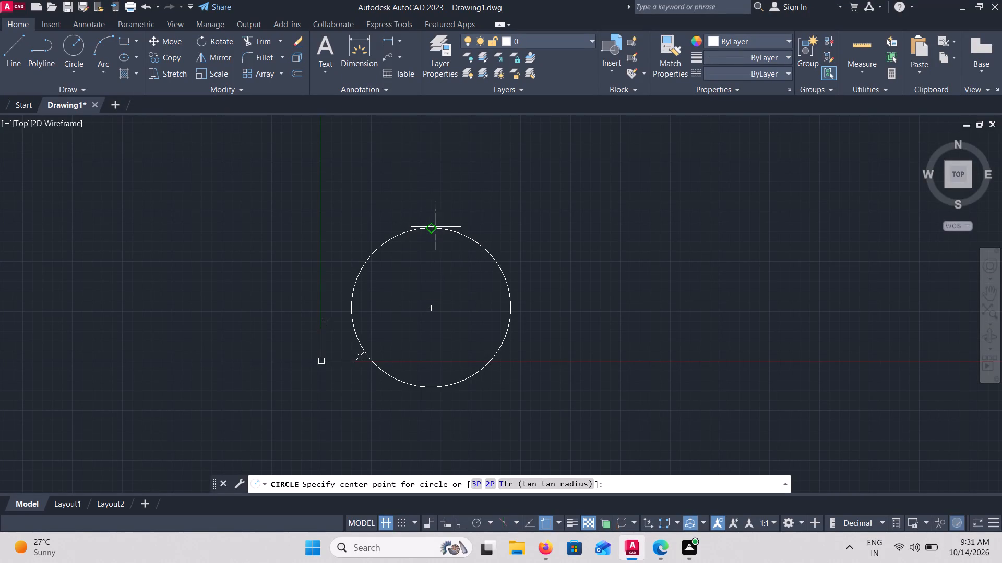
Draw a circle with radius 6 centered on the top quadrant point of the large circle.
{"action": "left_click_drag", "start_coordinate": [432, 228], "coordinate": [446, 244]}
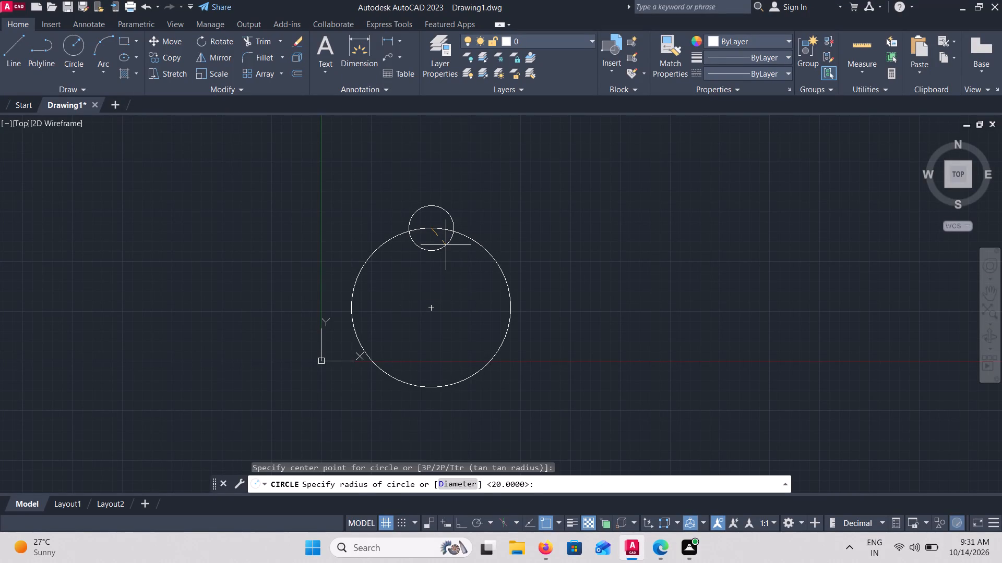
{"action": "key", "text": "6"}
{"action": "key", "text": "Return"}
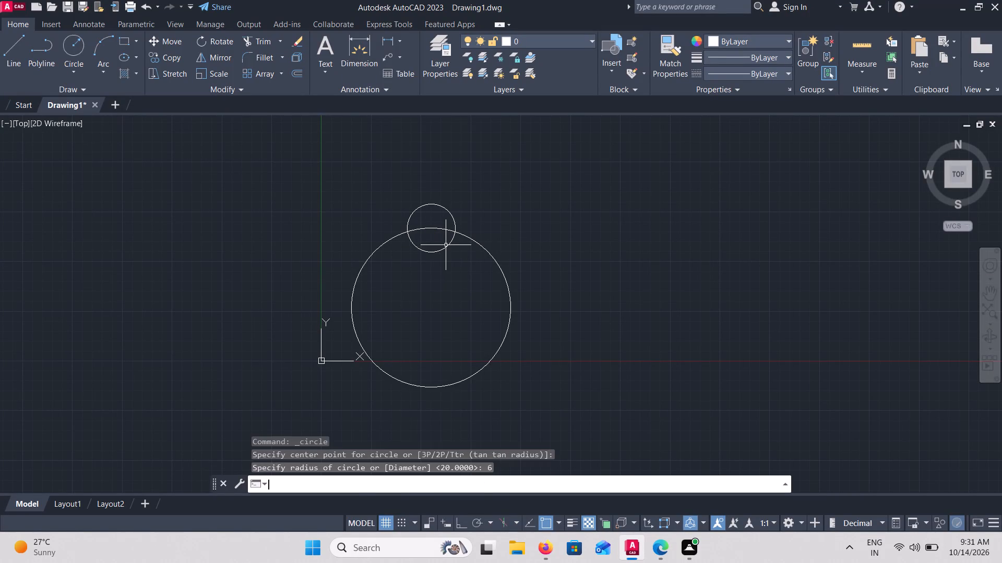
{"action": "scroll", "coordinate": [386, 258], "scroll_direction": "up", "scroll_amount": 1}
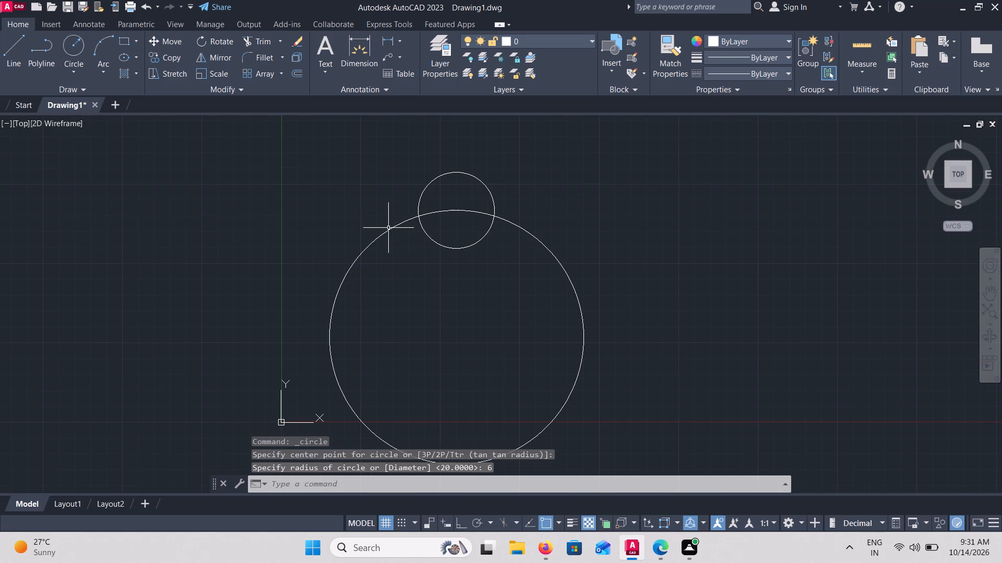
{"action": "key", "text": "Escape"}
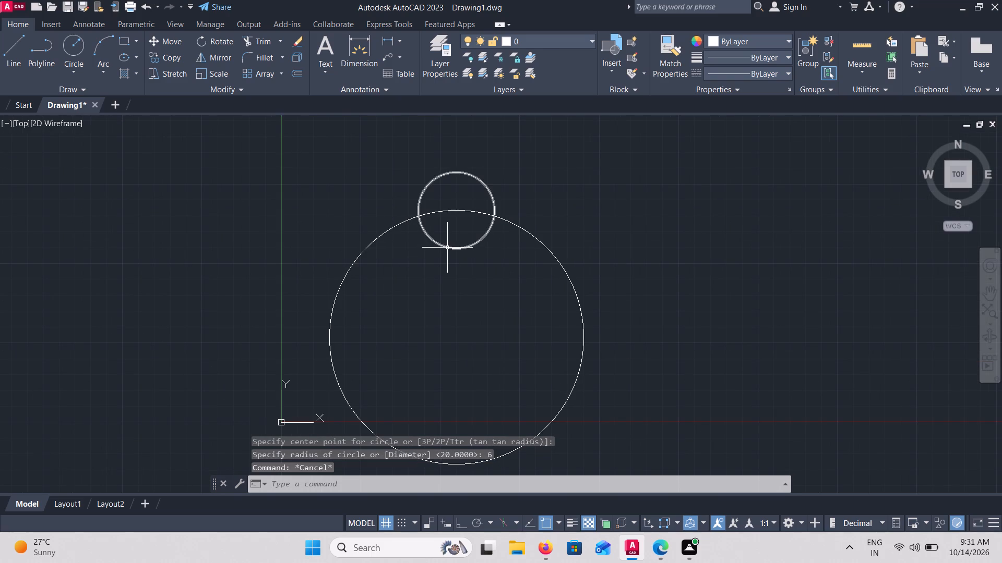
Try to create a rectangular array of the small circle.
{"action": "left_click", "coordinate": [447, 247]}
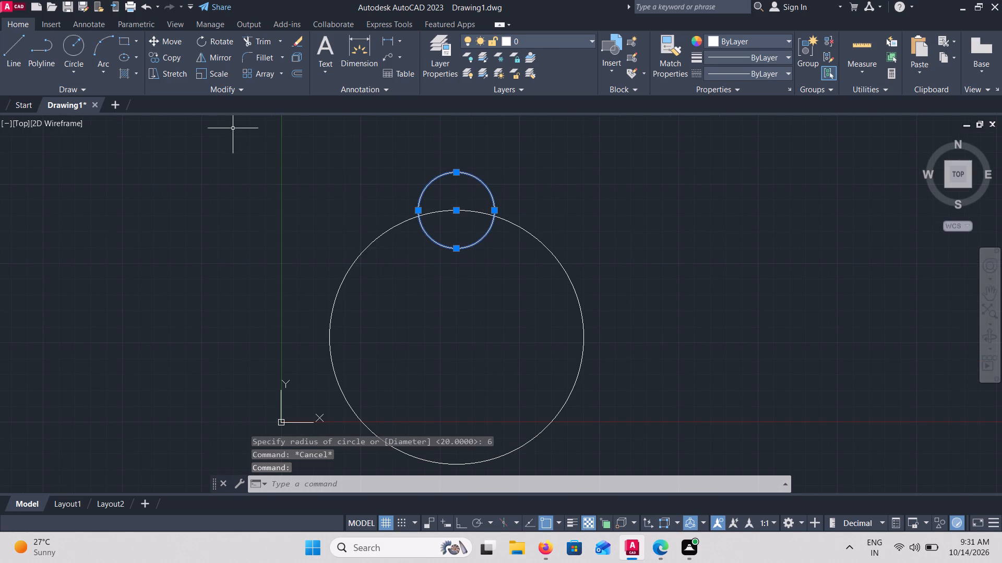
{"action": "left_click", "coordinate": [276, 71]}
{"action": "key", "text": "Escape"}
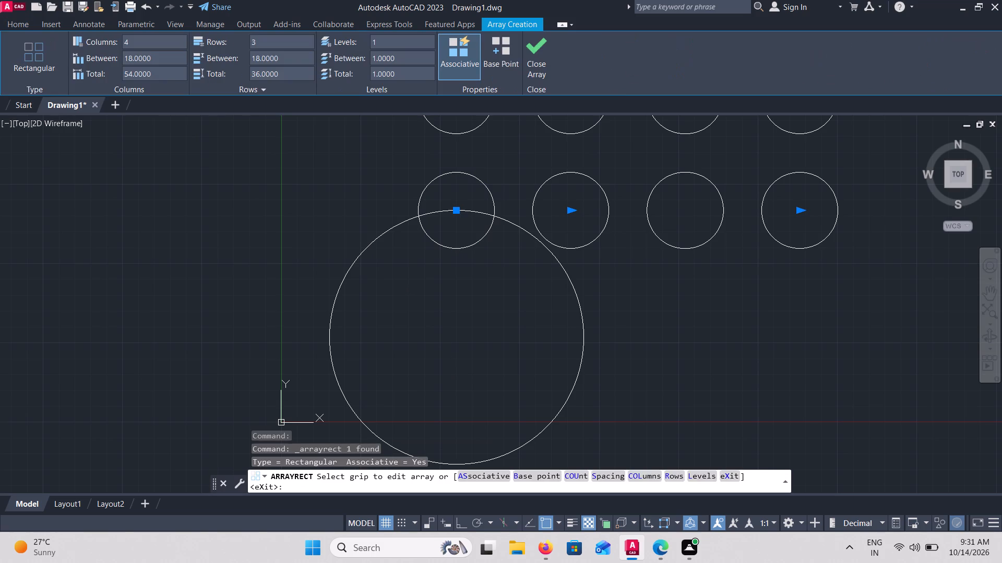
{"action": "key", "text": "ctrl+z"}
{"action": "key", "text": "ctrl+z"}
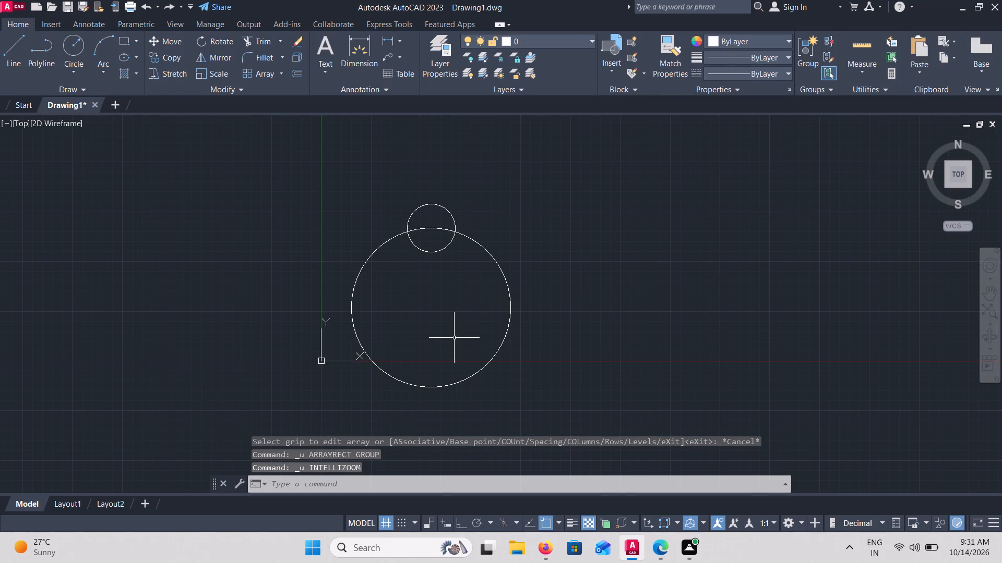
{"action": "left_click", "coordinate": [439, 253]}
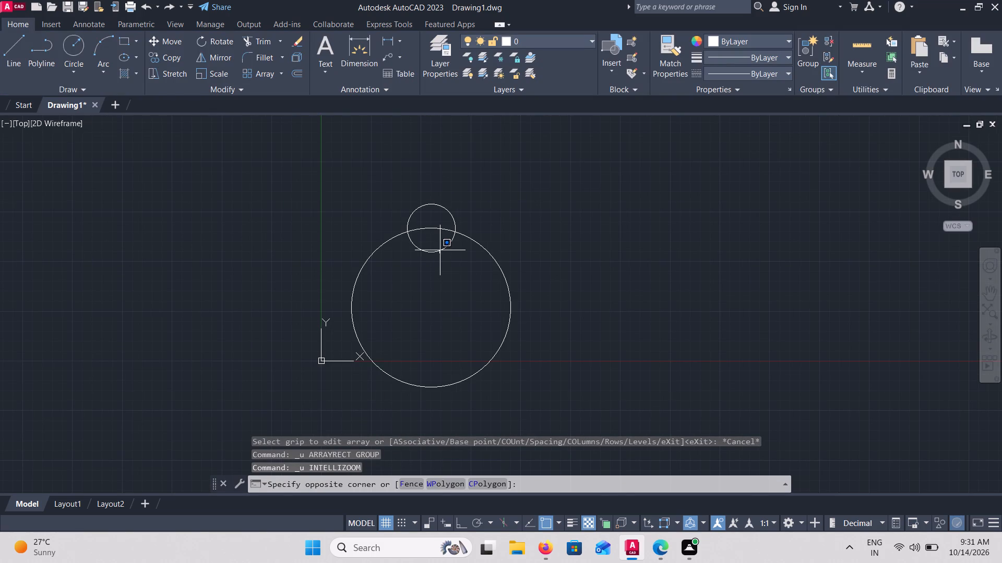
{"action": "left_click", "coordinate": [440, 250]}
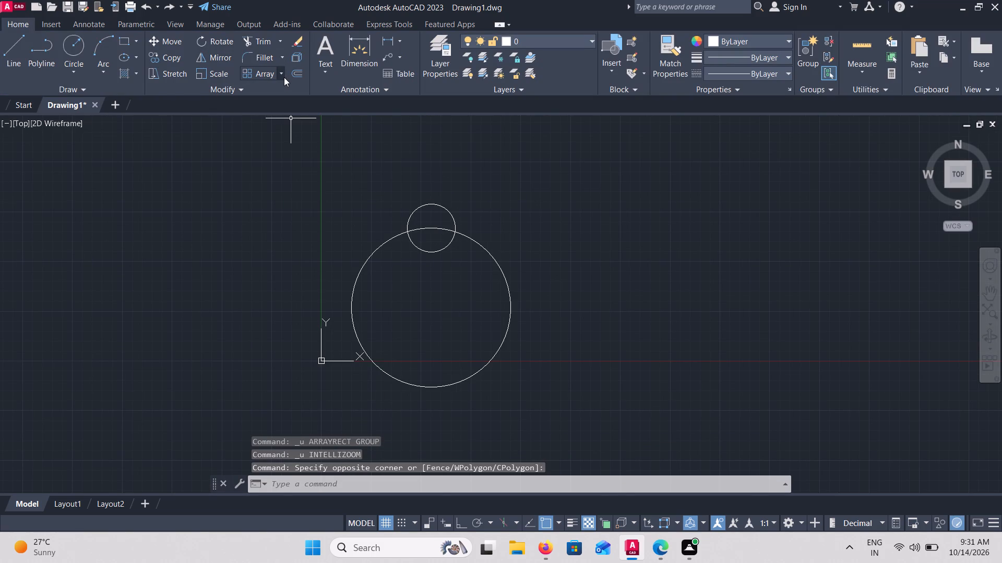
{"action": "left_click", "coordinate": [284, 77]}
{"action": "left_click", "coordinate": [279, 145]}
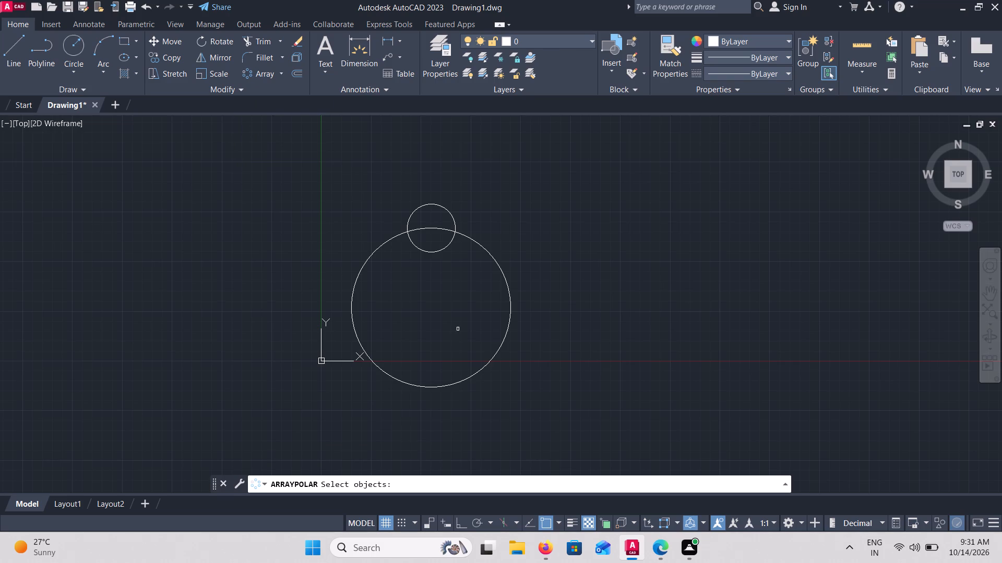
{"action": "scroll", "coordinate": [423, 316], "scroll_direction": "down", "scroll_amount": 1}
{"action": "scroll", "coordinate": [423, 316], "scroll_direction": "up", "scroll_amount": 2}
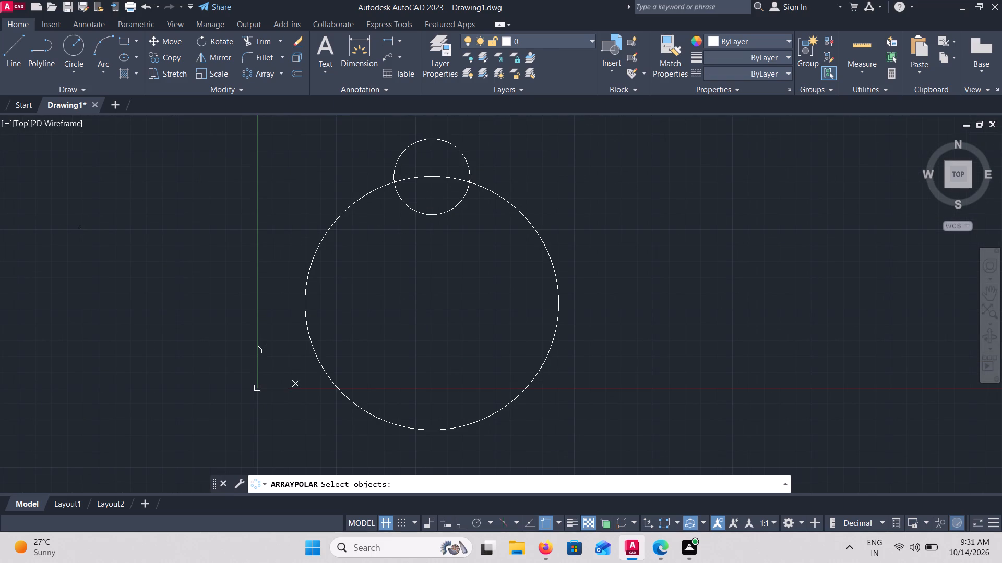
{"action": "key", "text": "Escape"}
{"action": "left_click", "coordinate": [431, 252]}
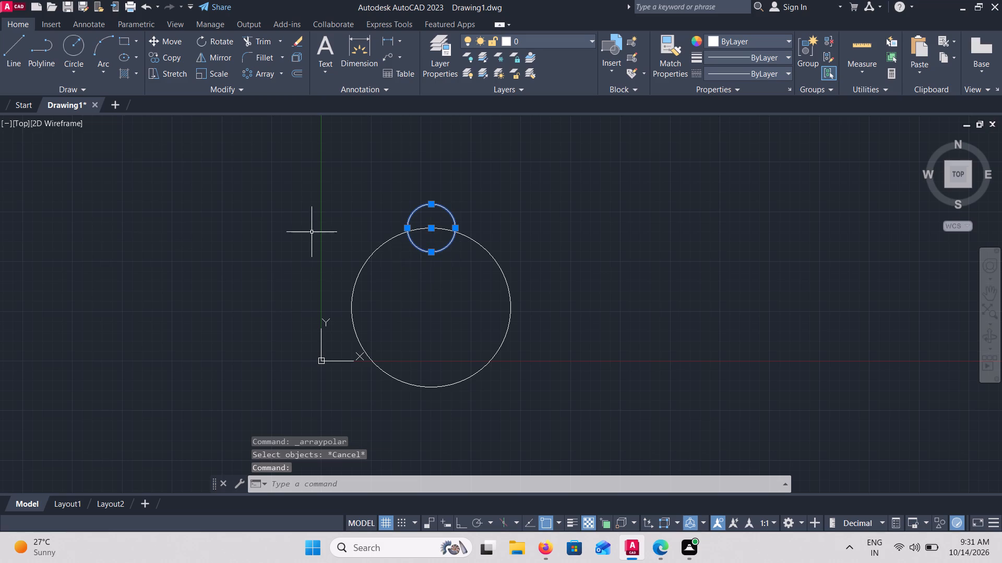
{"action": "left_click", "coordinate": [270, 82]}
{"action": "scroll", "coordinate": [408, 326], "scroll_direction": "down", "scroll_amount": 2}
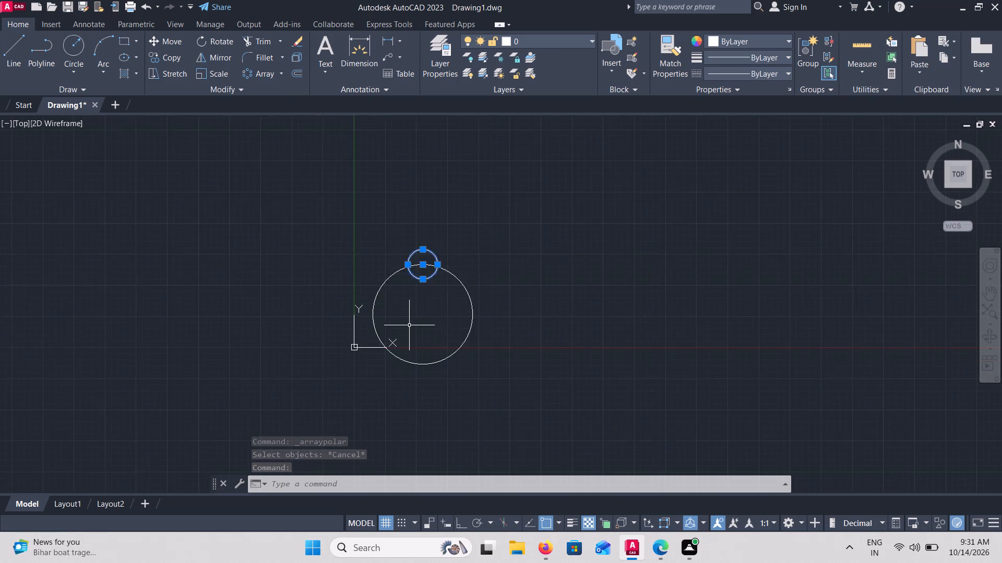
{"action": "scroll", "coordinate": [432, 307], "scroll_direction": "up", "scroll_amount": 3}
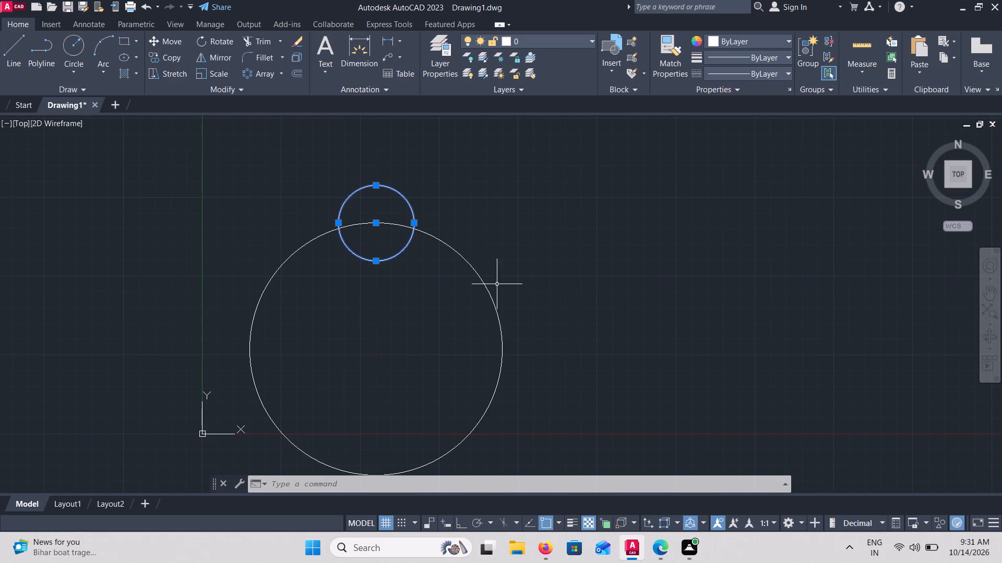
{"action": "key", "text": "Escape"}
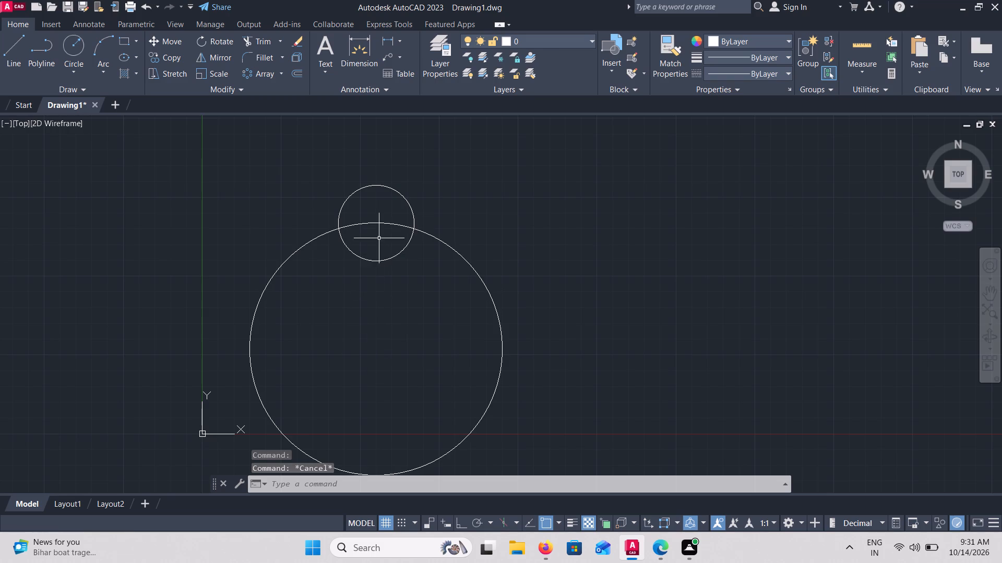
Create a polar array of the small circle around the center of the large circle.
{"action": "left_click", "coordinate": [373, 260]}
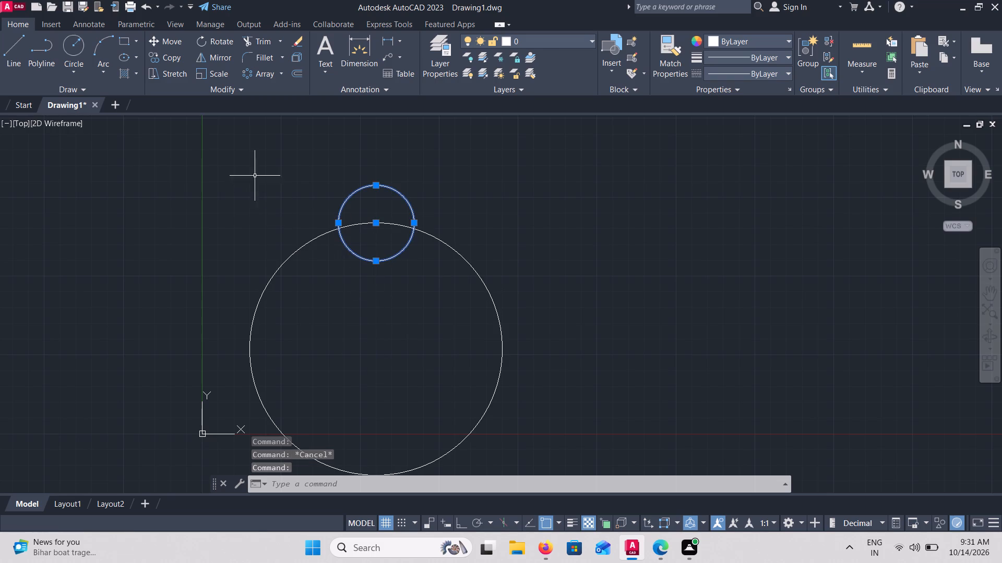
{"action": "left_click", "coordinate": [263, 78]}
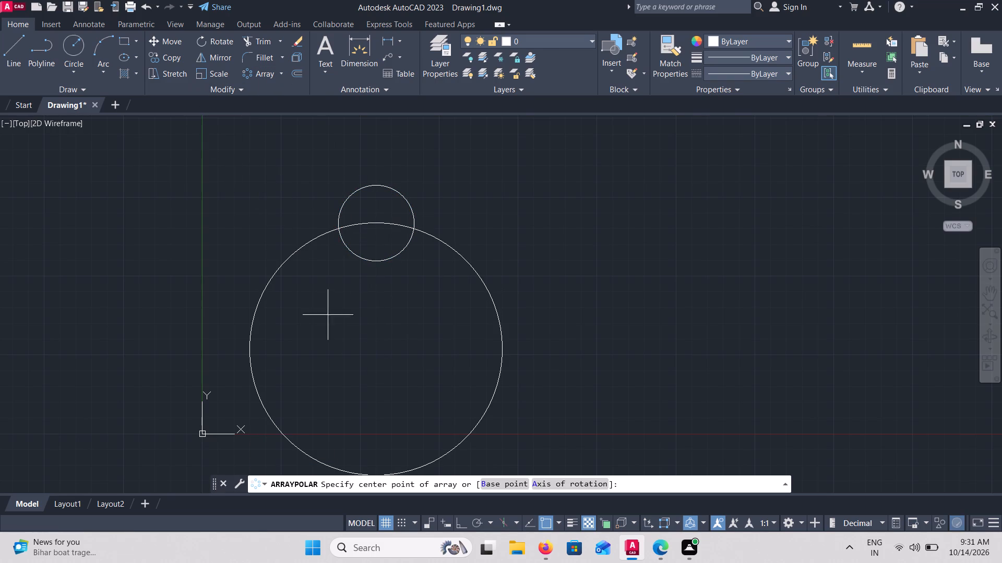
{"action": "scroll", "coordinate": [342, 364], "scroll_direction": "down", "scroll_amount": 2}
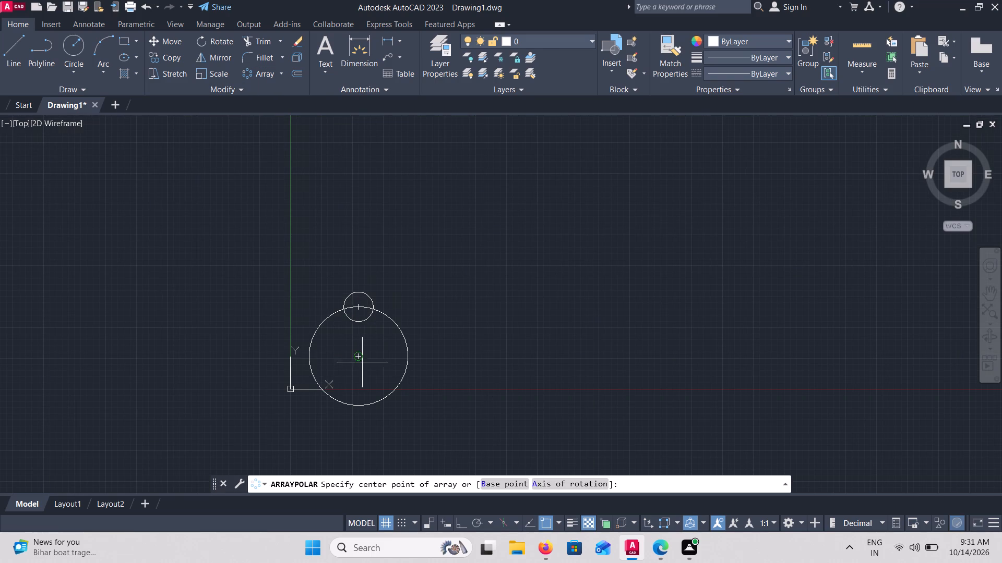
{"action": "left_click", "coordinate": [360, 353]}
{"action": "scroll", "coordinate": [360, 357], "scroll_direction": "down", "scroll_amount": 1}
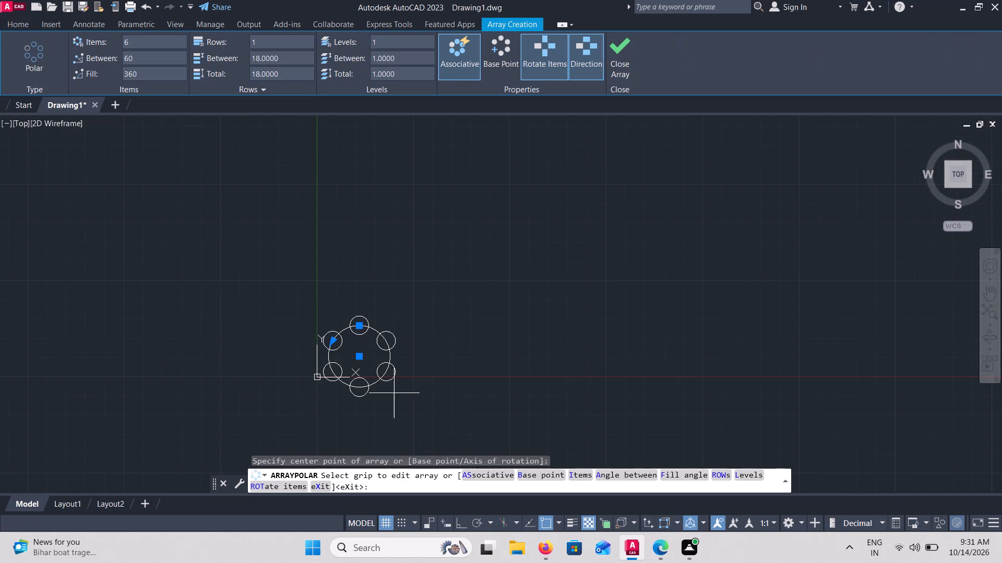
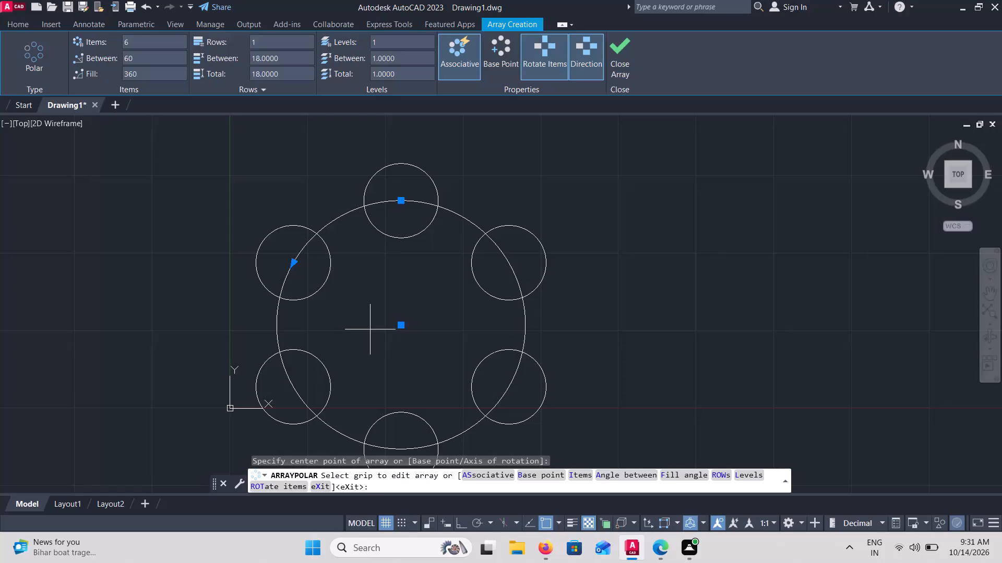
Finish the six-item polar array and explode it into separate circles.
{"action": "key", "text": "Return"}
{"action": "scroll", "coordinate": [355, 223], "scroll_direction": "up", "scroll_amount": 1}
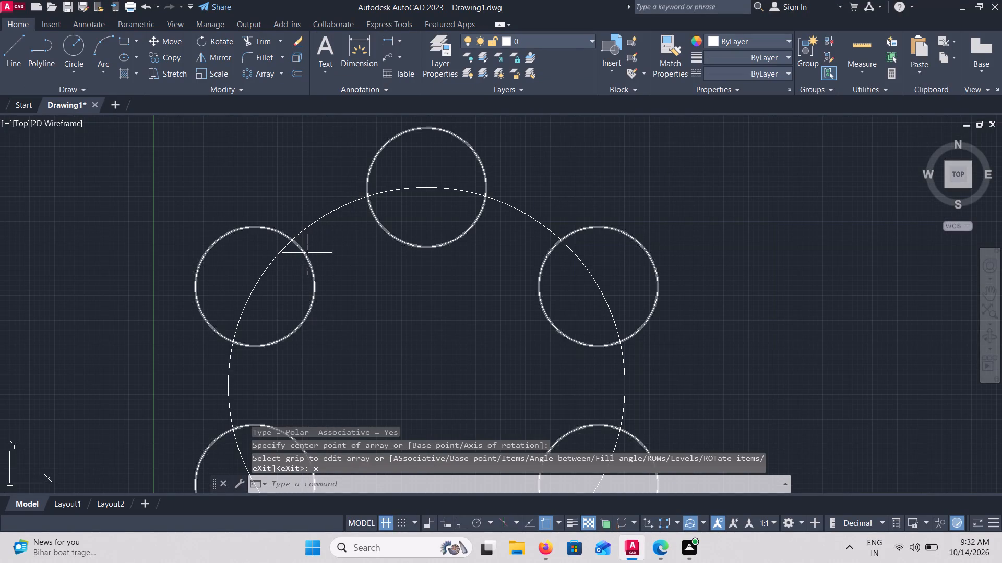
{"action": "left_click", "coordinate": [387, 234]}
{"action": "key", "text": "x"}
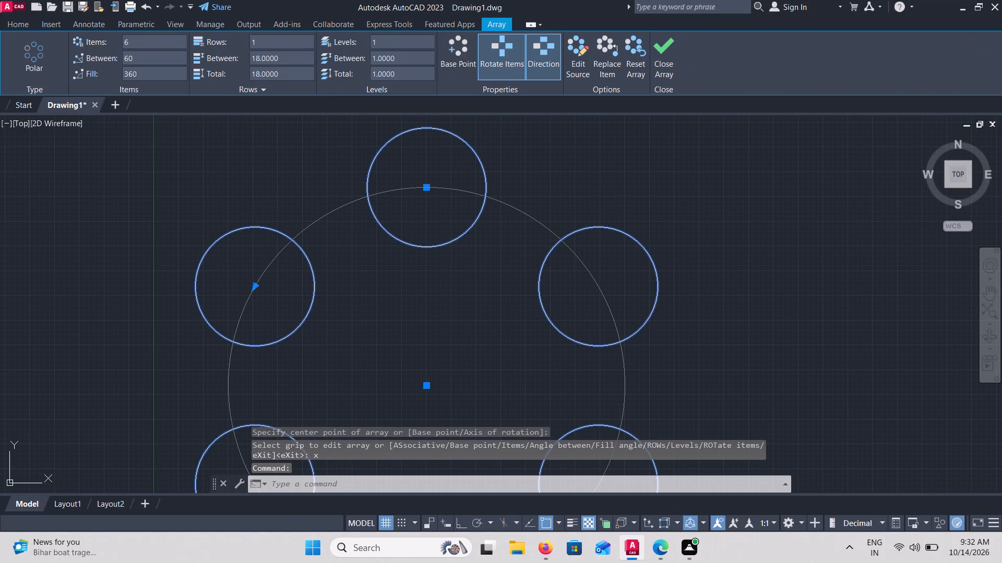
{"action": "key", "text": "Return"}
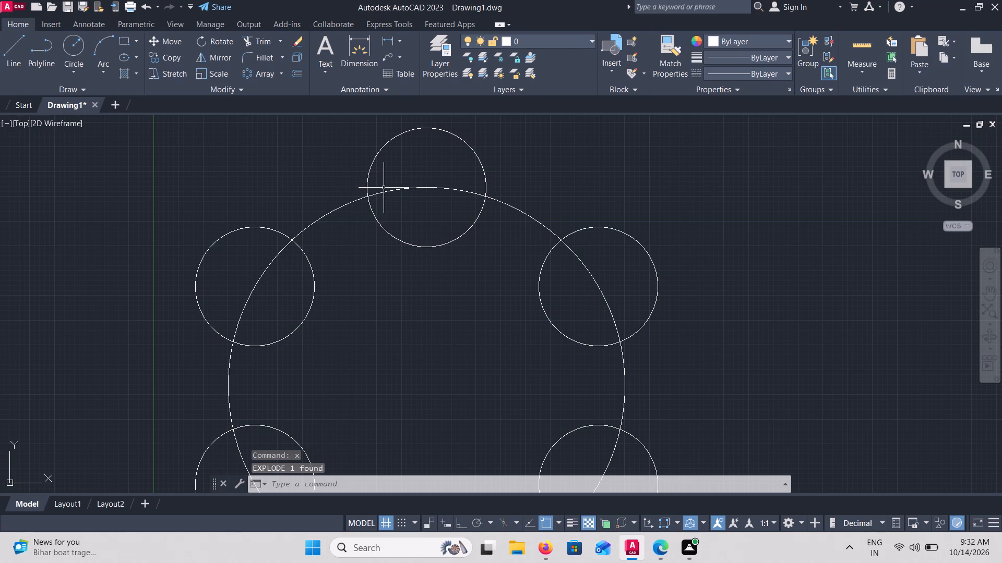
Trim the outer arcs of the top and upper-right small circles and the large-circle segments inside them.
{"action": "scroll", "coordinate": [377, 200], "scroll_direction": "down", "scroll_amount": 1}
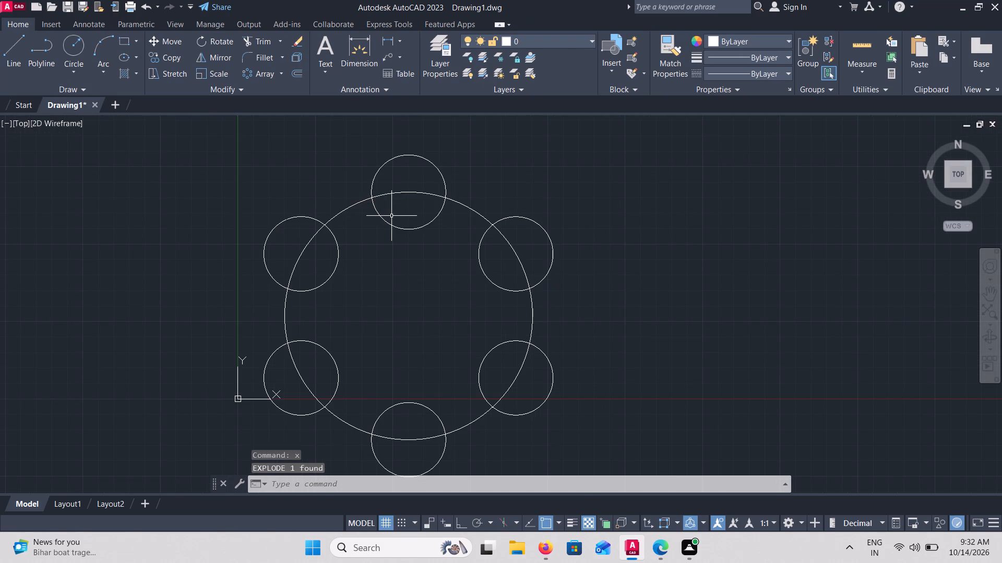
{"action": "type", "text": "tr"}
{"action": "key", "text": "Return"}
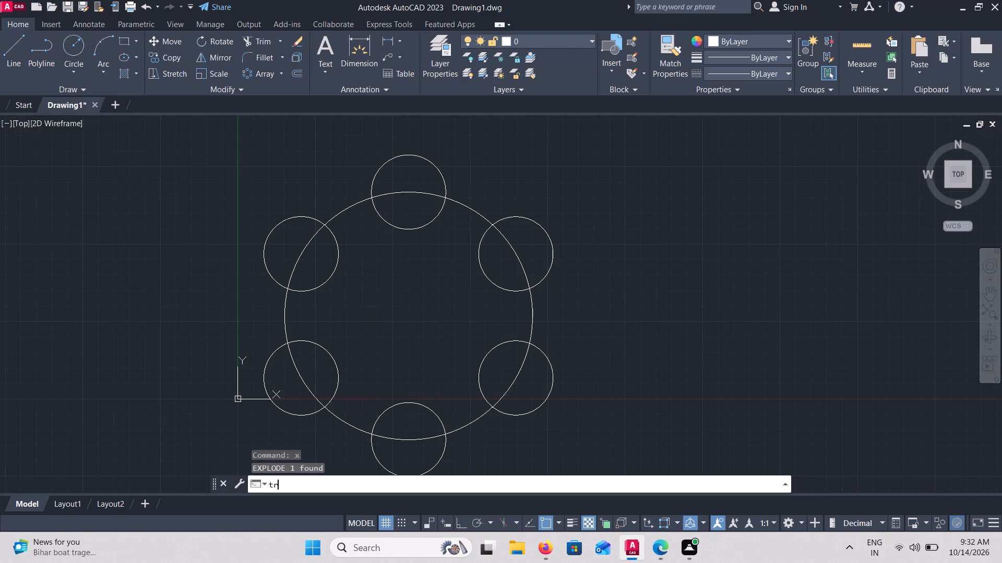
{"action": "left_click", "coordinate": [400, 193]}
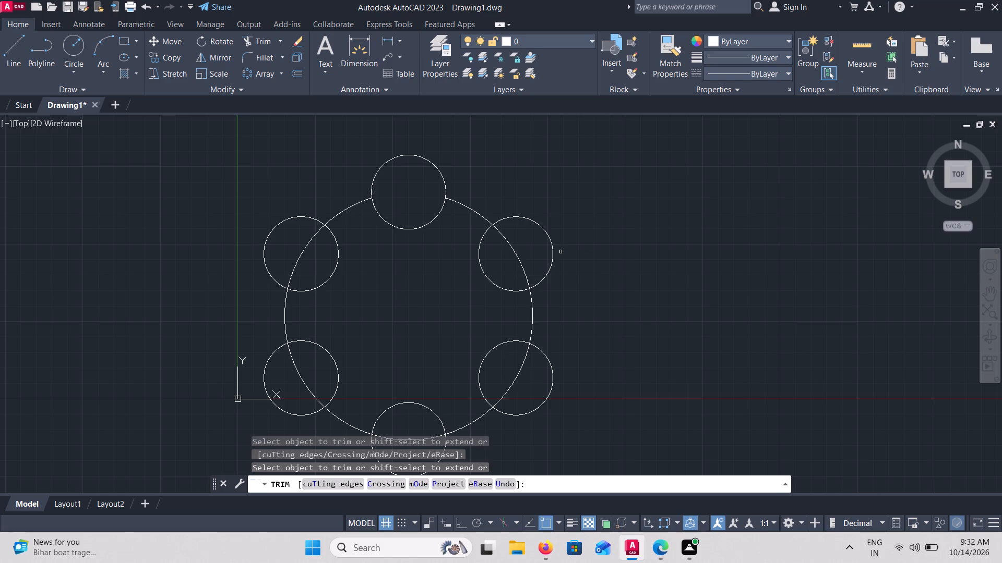
{"action": "left_click", "coordinate": [383, 164]}
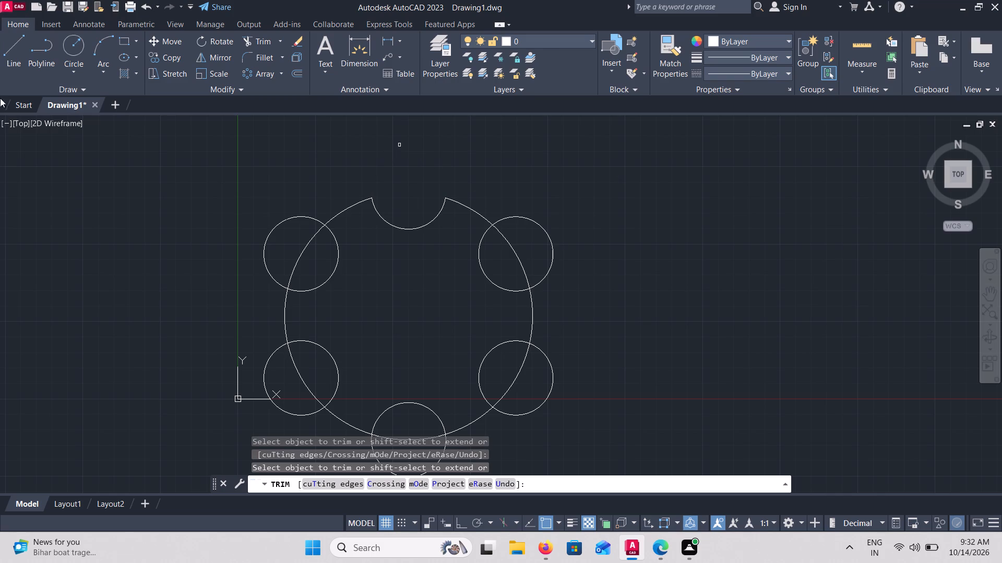
{"action": "left_click", "coordinate": [550, 242]}
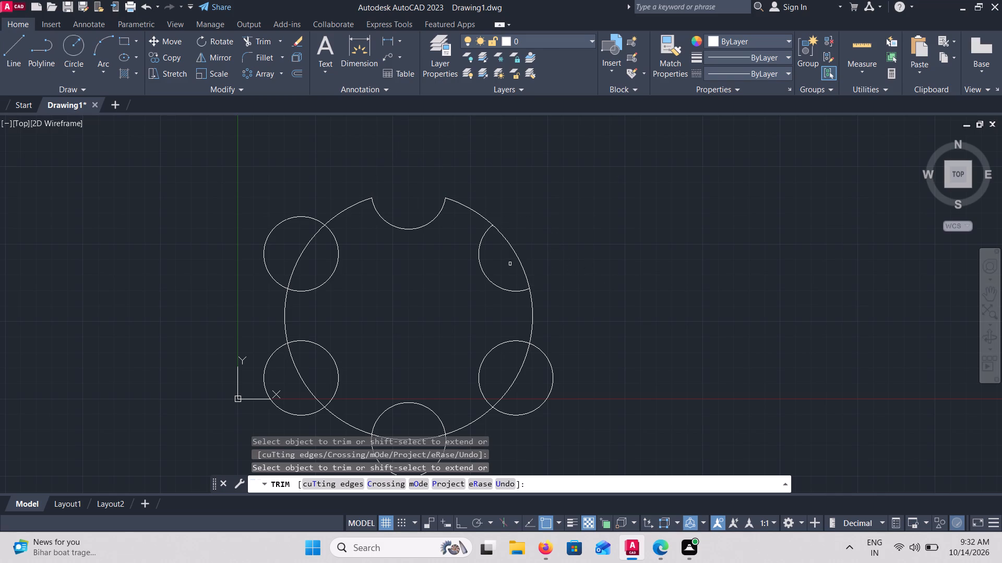
{"action": "left_click", "coordinate": [517, 260]}
{"action": "left_click", "coordinate": [520, 256]}
{"action": "scroll", "coordinate": [576, 326], "scroll_direction": "down", "scroll_amount": 1}
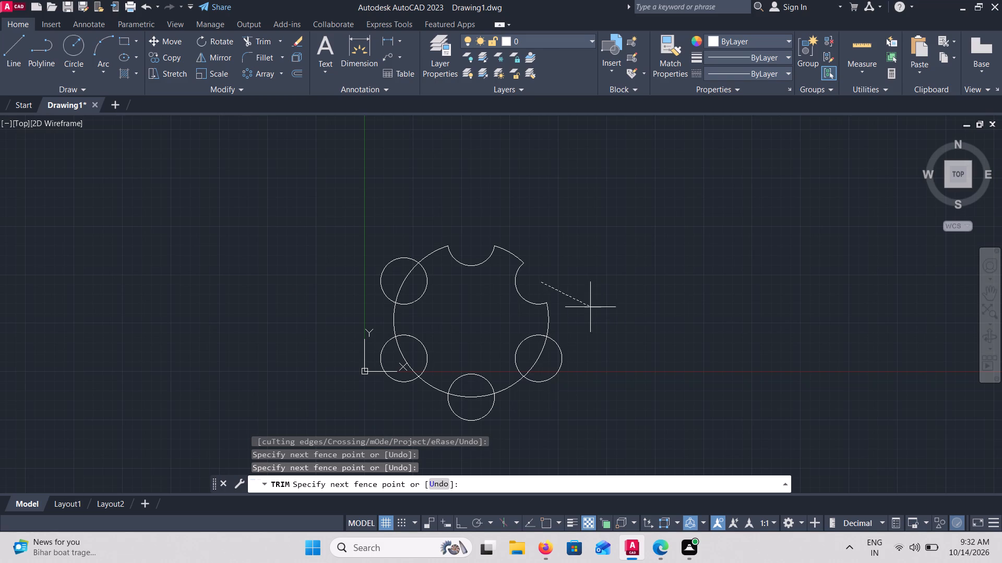
{"action": "key", "text": "Escape"}
Trim the outer arcs of the four remaining small circles and the large-circle segments inside them to complete the notched outline.
{"action": "left_click", "coordinate": [556, 372]}
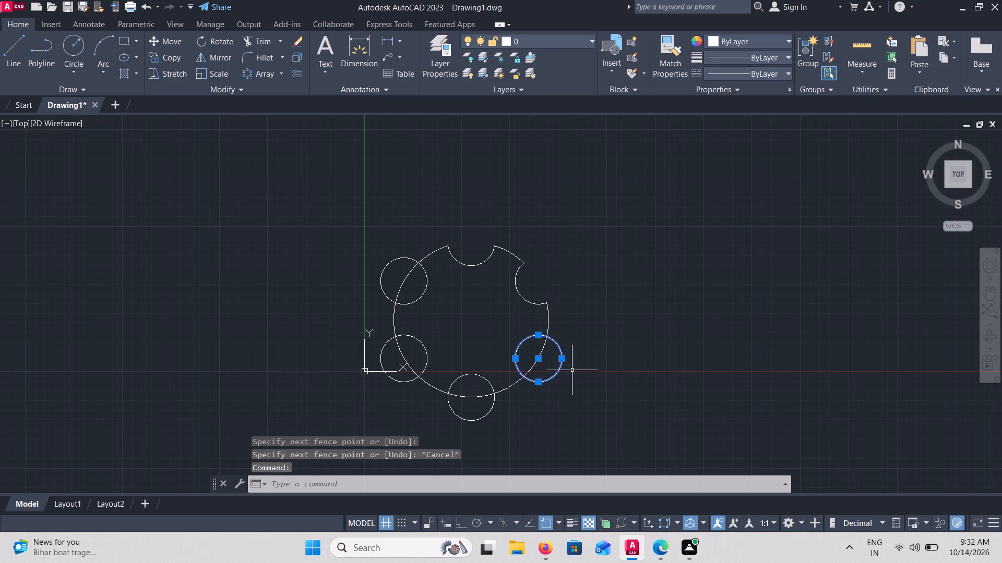
{"action": "key", "text": "Escape"}
{"action": "type", "text": "tr"}
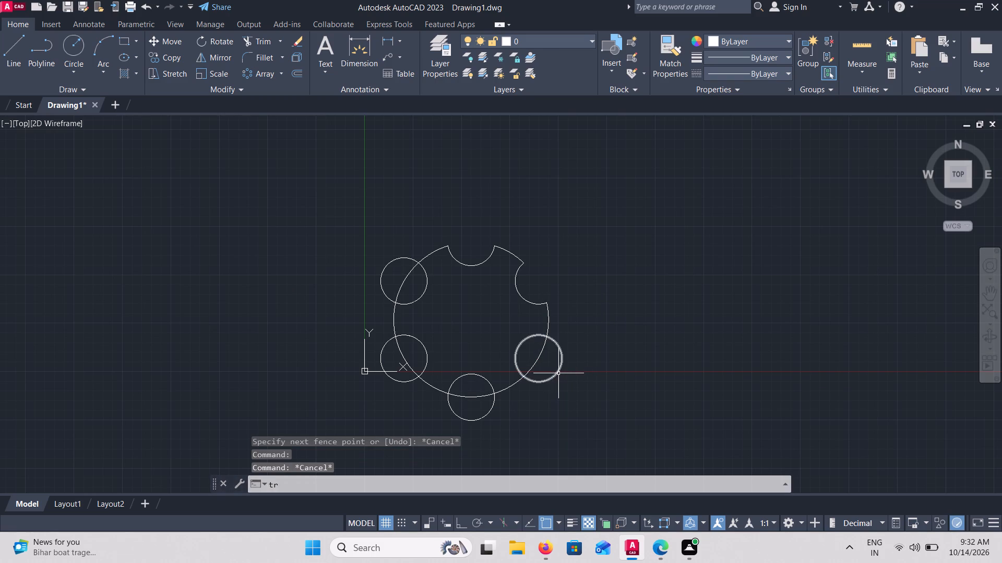
{"action": "key", "text": "Return"}
{"action": "left_click", "coordinate": [553, 380]}
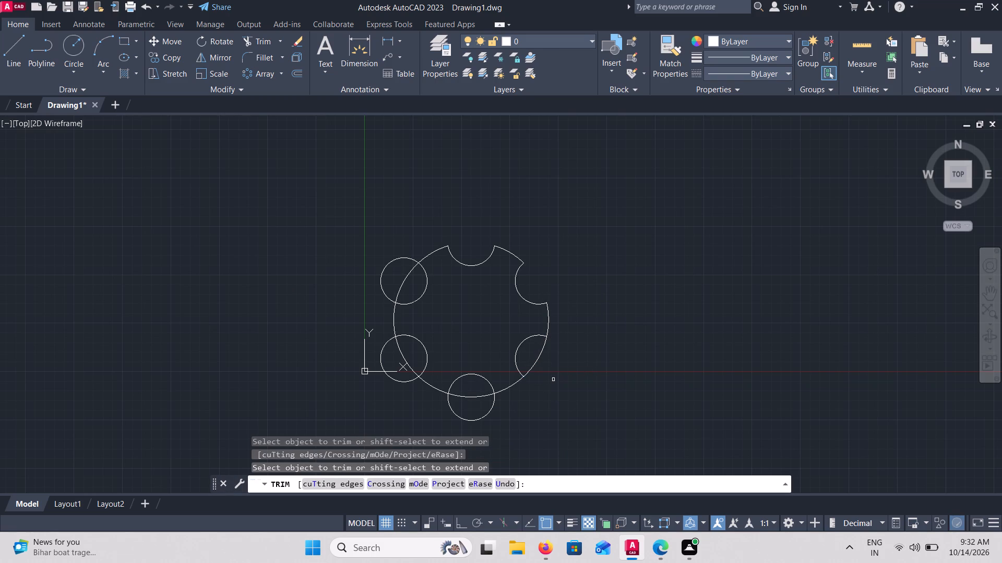
{"action": "left_click", "coordinate": [538, 360]}
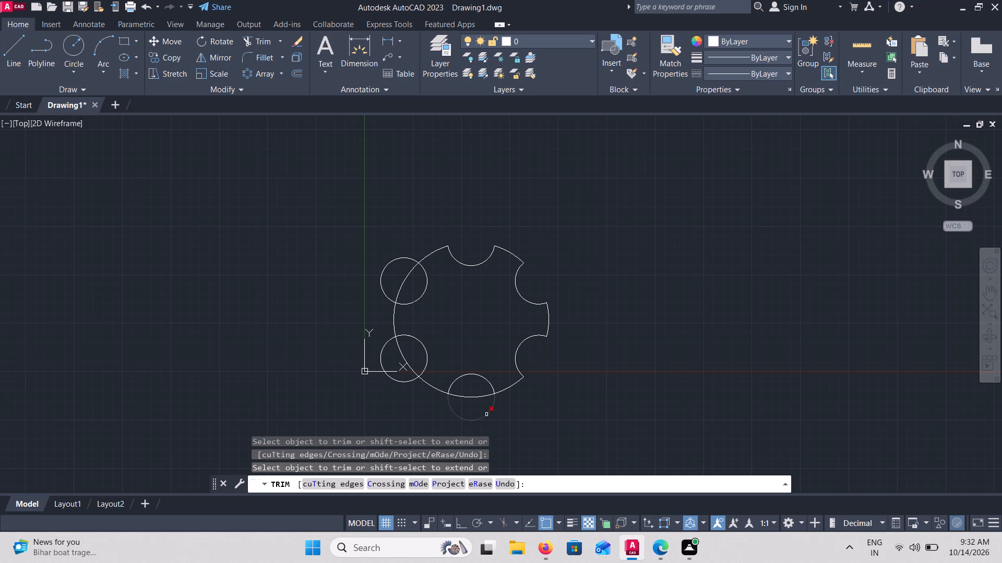
{"action": "left_click", "coordinate": [485, 415]}
{"action": "left_click", "coordinate": [468, 398]}
{"action": "left_click", "coordinate": [388, 376]}
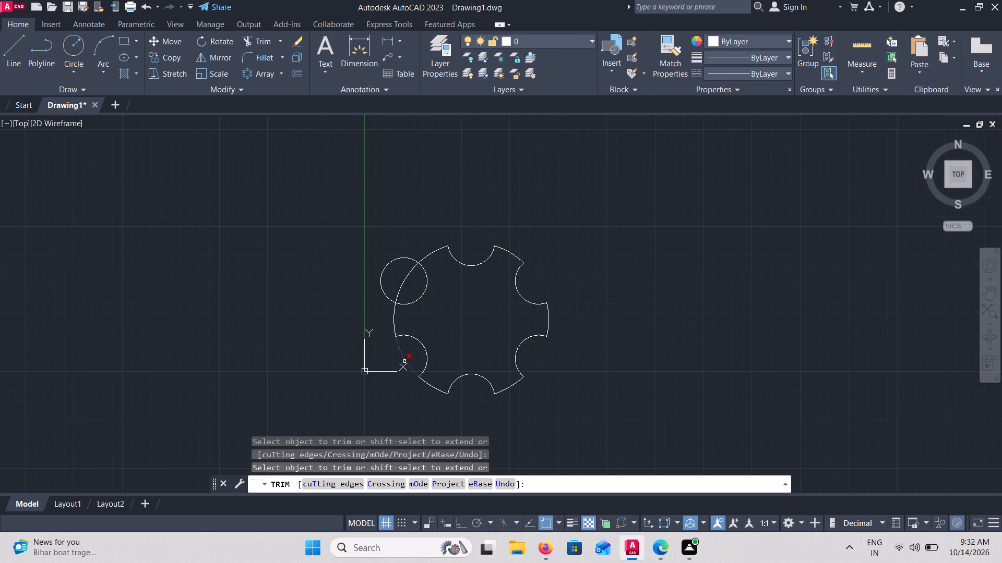
{"action": "left_click", "coordinate": [408, 356]}
{"action": "left_click", "coordinate": [395, 361]}
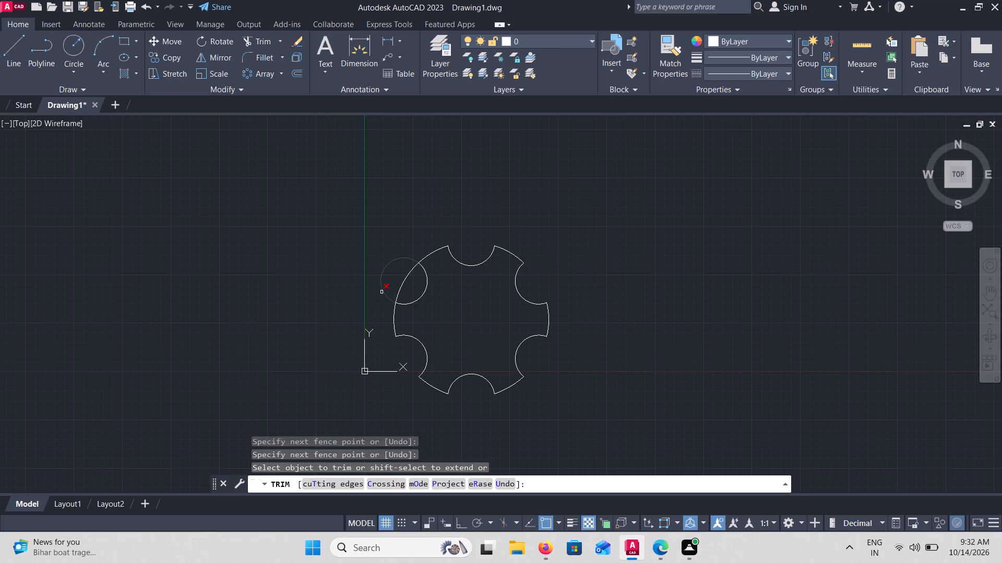
{"action": "left_click", "coordinate": [381, 270]}
{"action": "left_click", "coordinate": [404, 279]}
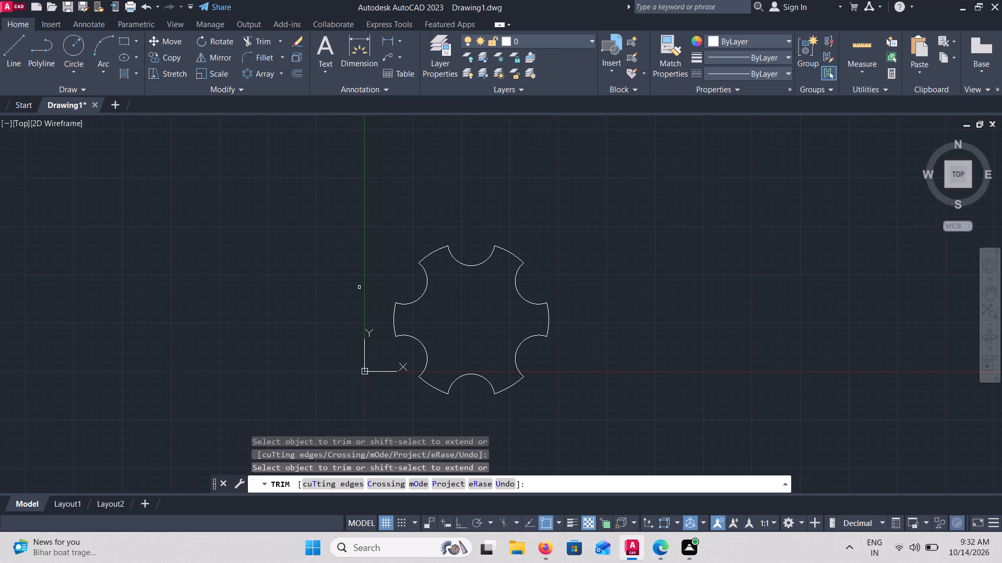
{"action": "scroll", "coordinate": [356, 287], "scroll_direction": "down", "scroll_amount": 1}
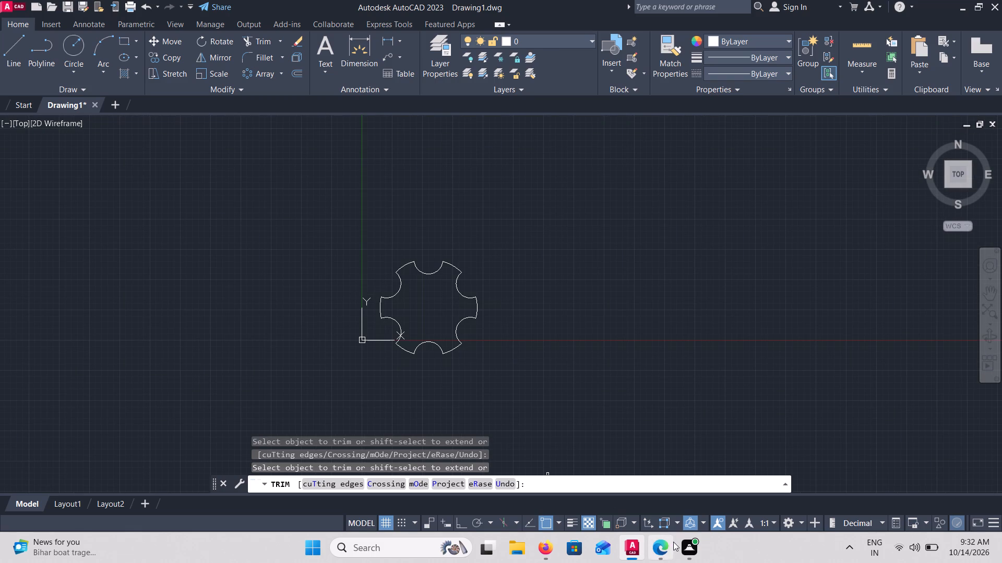
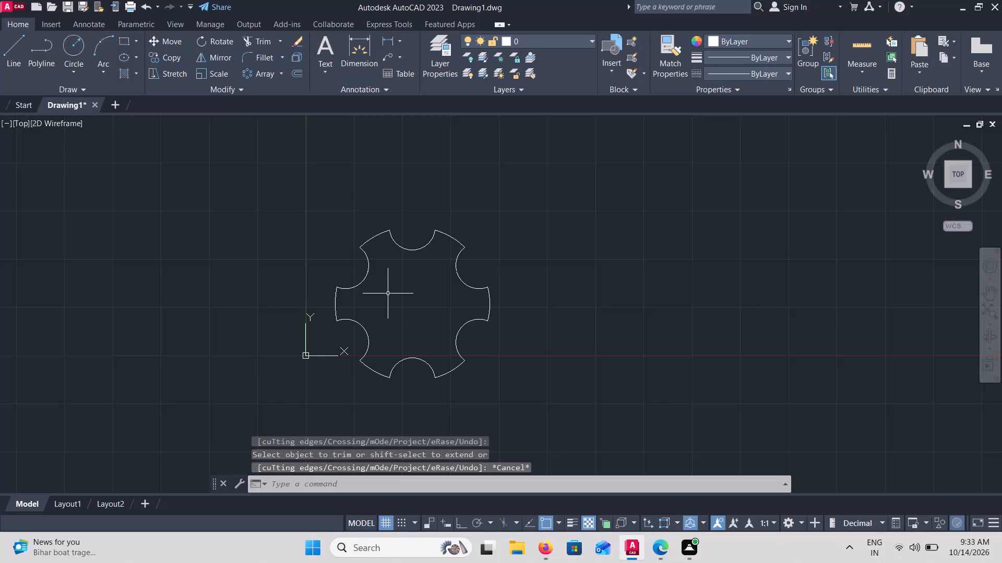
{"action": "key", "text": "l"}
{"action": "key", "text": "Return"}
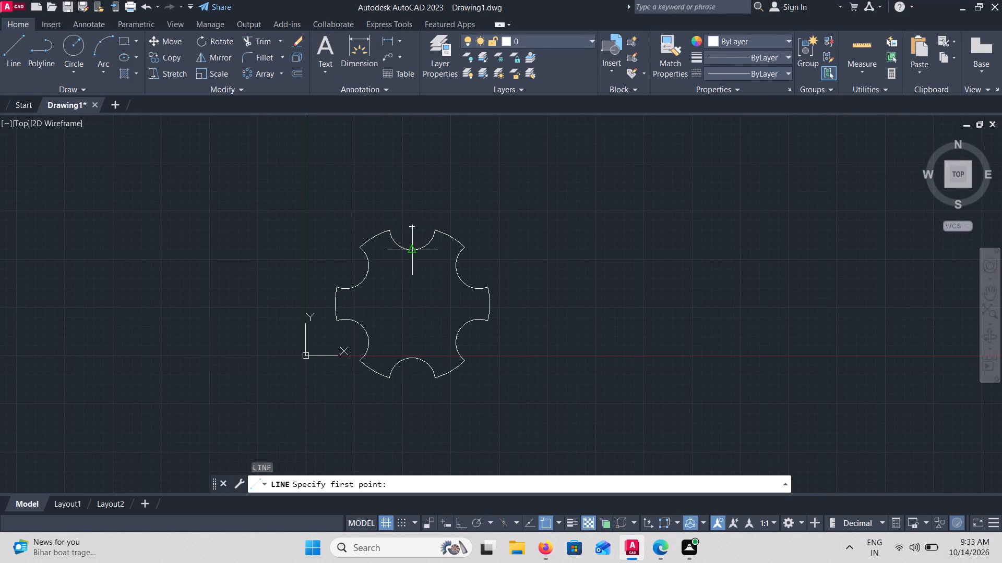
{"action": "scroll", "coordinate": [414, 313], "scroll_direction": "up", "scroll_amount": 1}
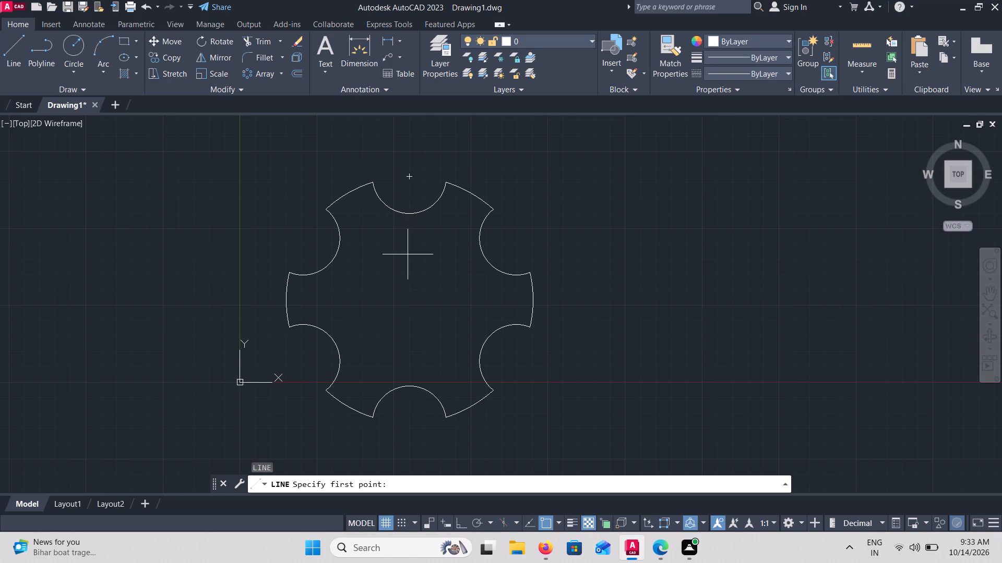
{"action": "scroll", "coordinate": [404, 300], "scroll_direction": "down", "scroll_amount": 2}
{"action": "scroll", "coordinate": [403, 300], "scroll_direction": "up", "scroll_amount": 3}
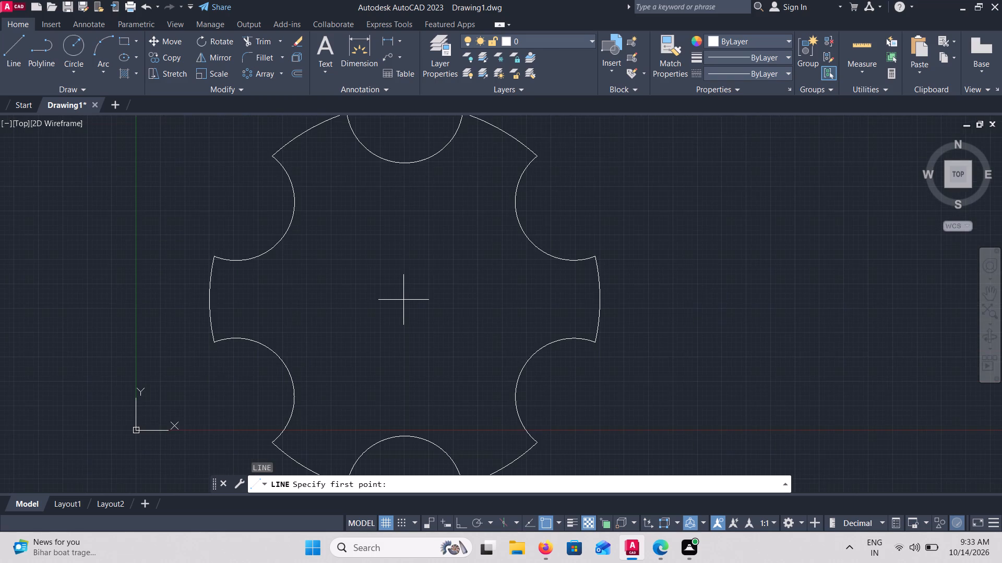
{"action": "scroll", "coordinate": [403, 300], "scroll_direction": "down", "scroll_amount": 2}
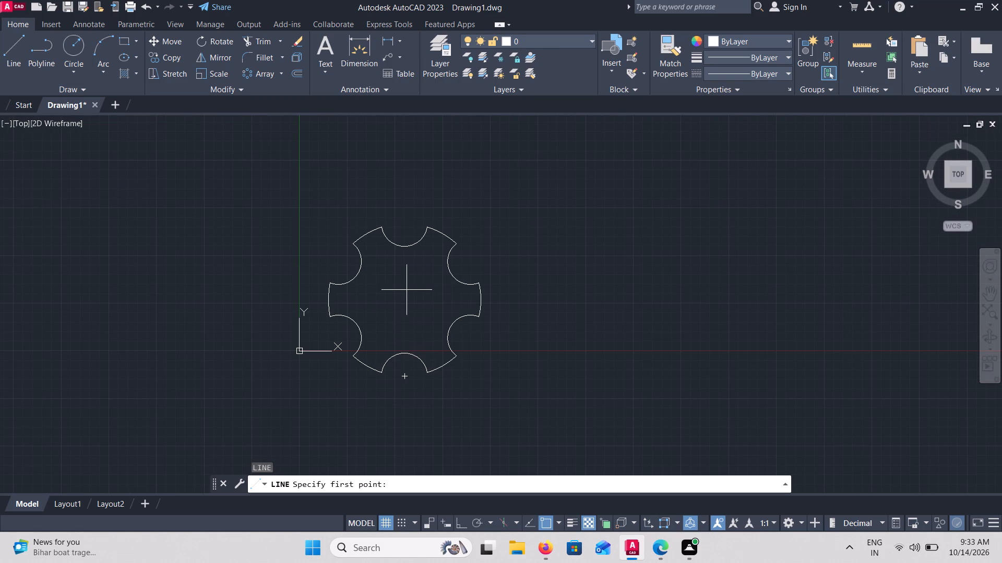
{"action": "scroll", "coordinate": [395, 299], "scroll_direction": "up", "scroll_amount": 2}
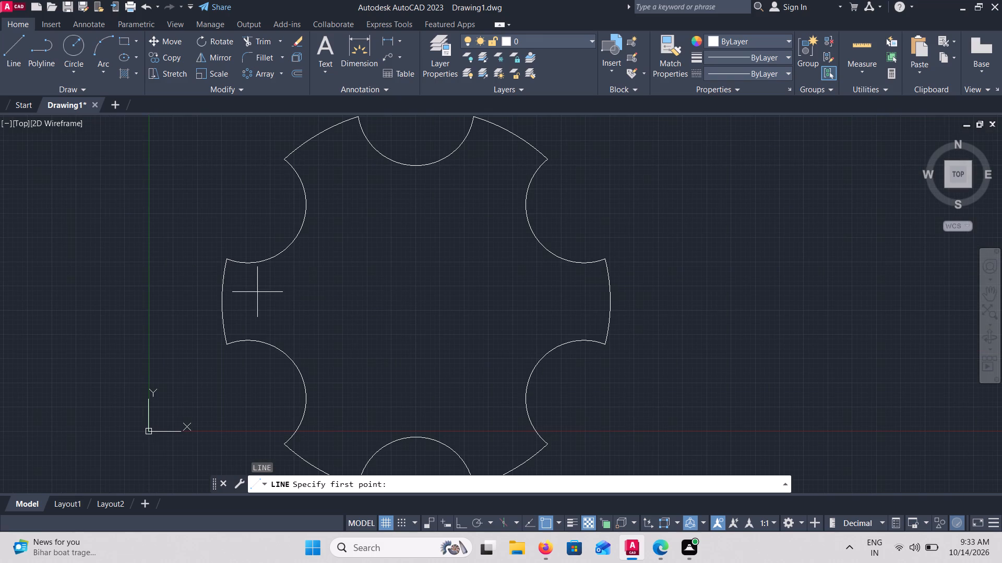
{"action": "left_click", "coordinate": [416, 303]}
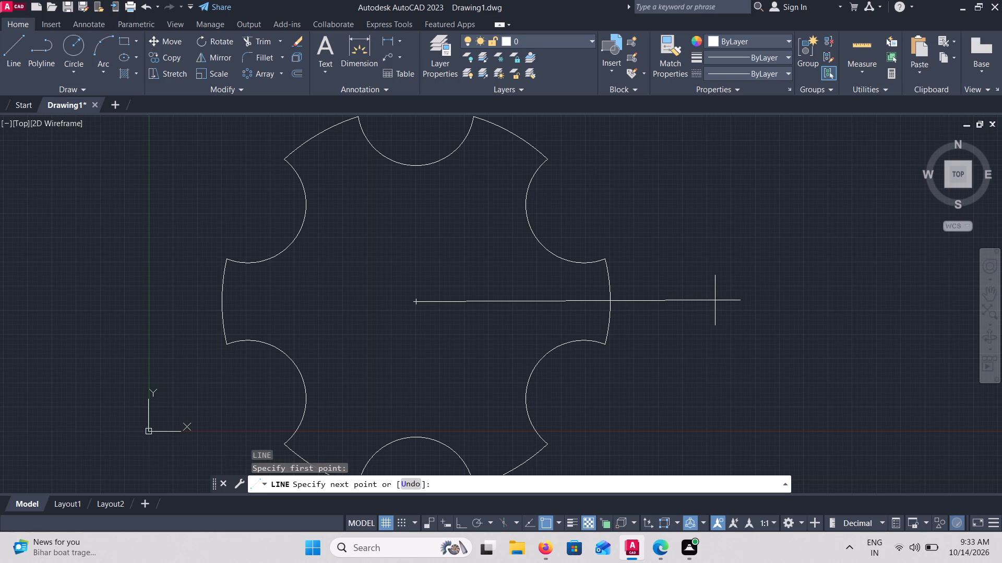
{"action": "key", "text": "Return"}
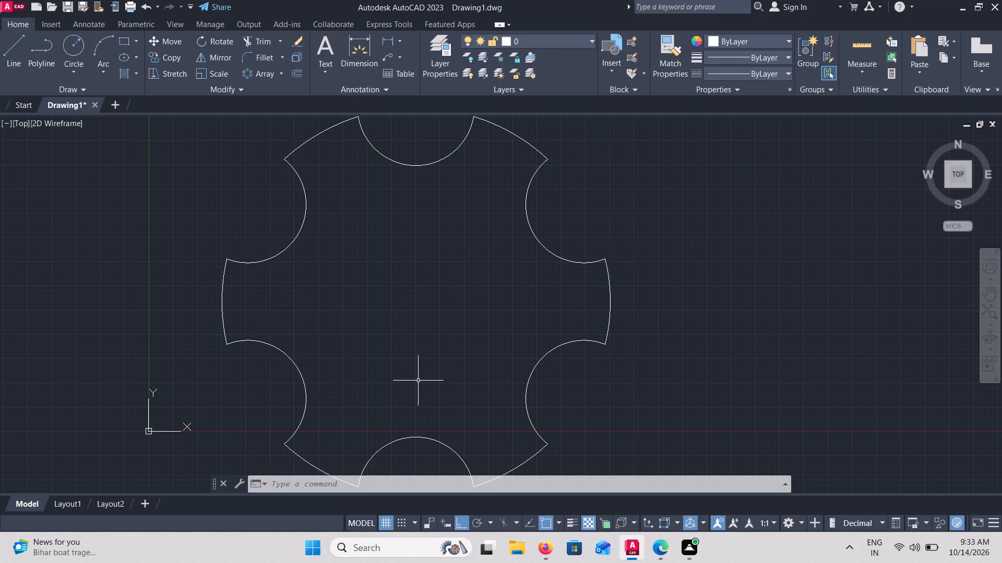
Draw two horizontal lines from the notched profile's centre, extending past its right and left edges to form the horizontal centreline.
{"action": "key", "text": "l"}
{"action": "key", "text": "Return"}
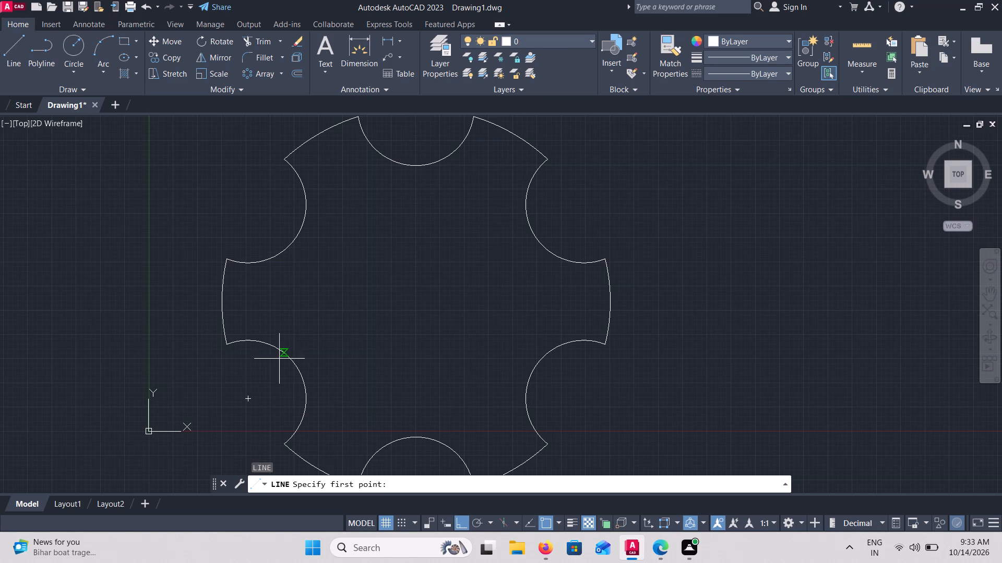
{"action": "left_click", "coordinate": [417, 302]}
{"action": "left_click", "coordinate": [749, 279]}
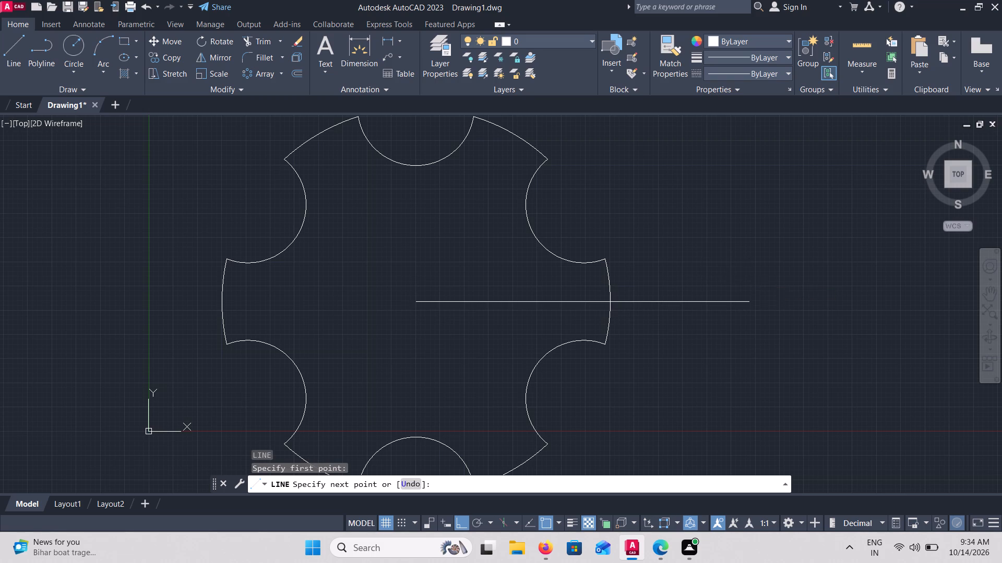
{"action": "key", "text": "space"}
{"action": "key", "text": "space"}
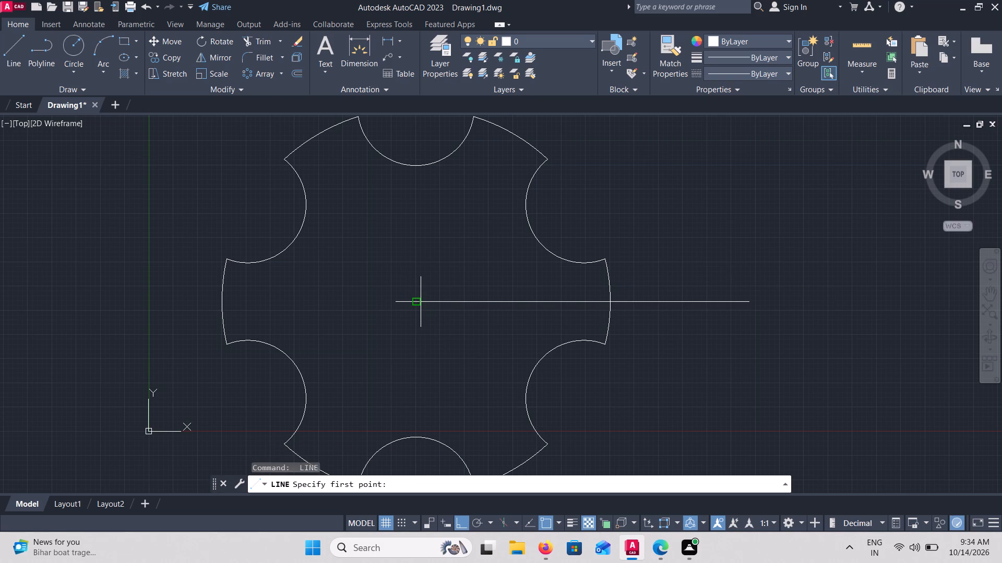
{"action": "left_click", "coordinate": [421, 302]}
{"action": "left_click", "coordinate": [120, 314]}
{"action": "key", "text": "space"}
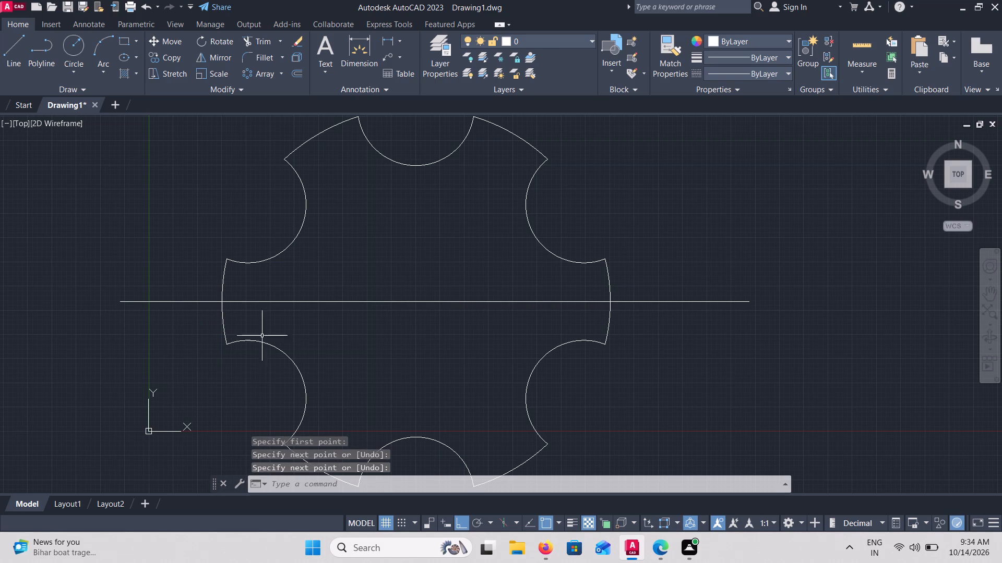
Draw a vertical line about 17.76 units long from the profile's centre up into the top notch.
{"action": "key", "text": "space"}
{"action": "left_click", "coordinate": [420, 301]}
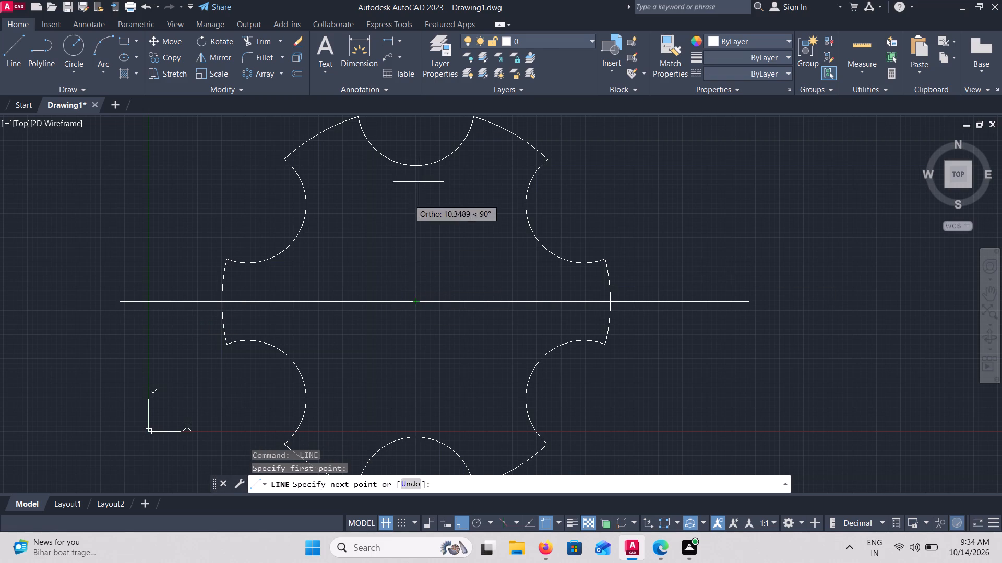
{"action": "left_click", "coordinate": [414, 85]}
{"action": "key", "text": "space"}
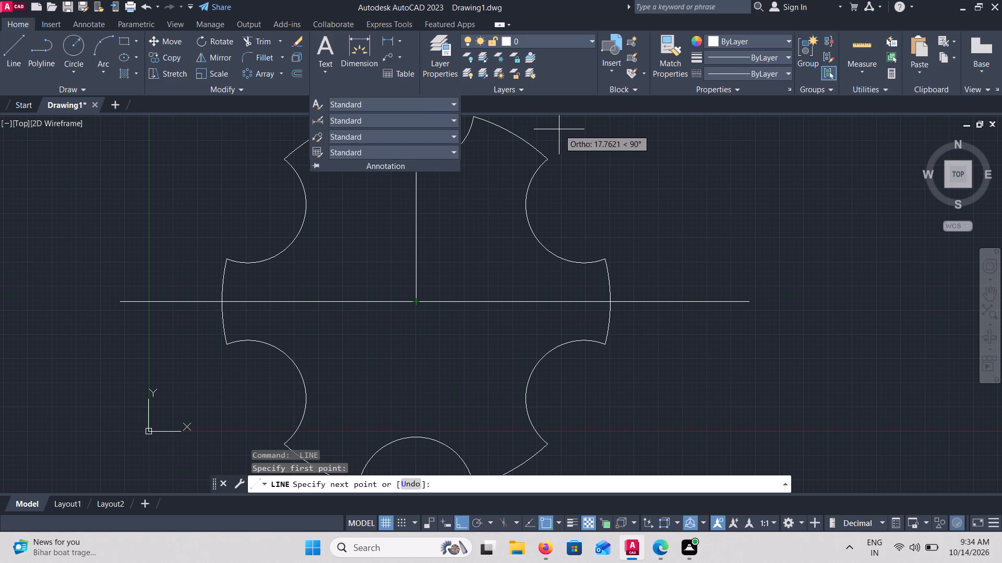
{"action": "left_click", "coordinate": [559, 129]}
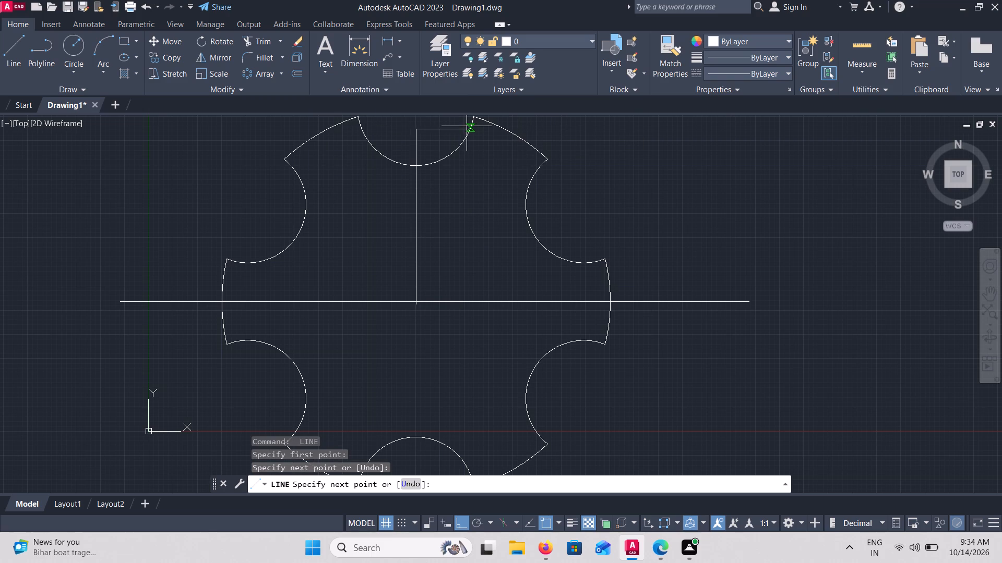
{"action": "key", "text": "Escape"}
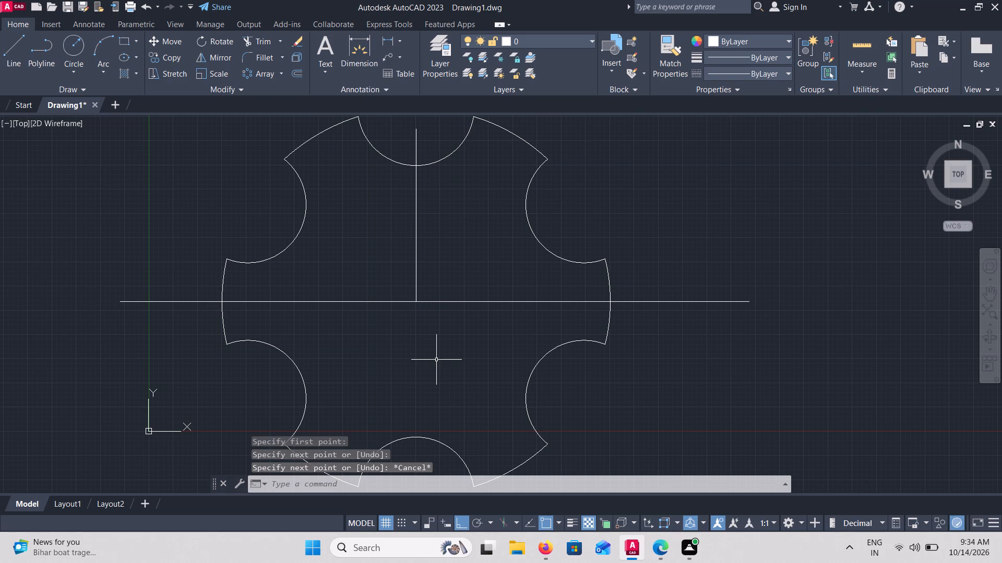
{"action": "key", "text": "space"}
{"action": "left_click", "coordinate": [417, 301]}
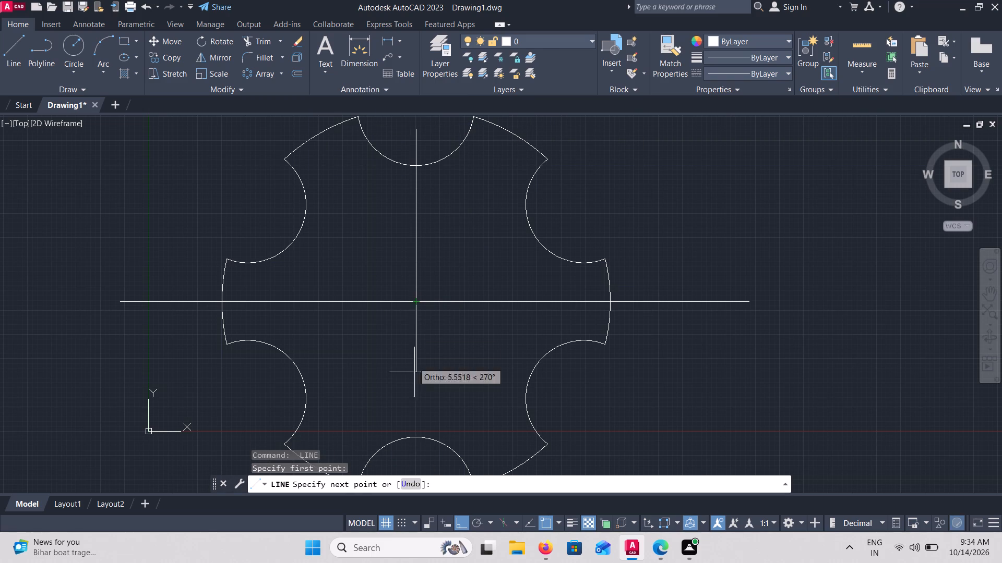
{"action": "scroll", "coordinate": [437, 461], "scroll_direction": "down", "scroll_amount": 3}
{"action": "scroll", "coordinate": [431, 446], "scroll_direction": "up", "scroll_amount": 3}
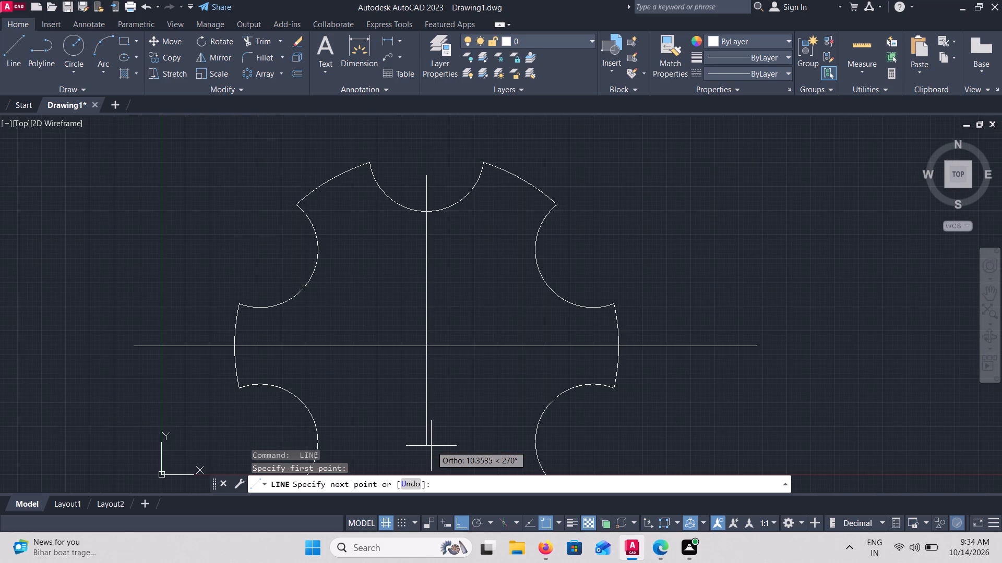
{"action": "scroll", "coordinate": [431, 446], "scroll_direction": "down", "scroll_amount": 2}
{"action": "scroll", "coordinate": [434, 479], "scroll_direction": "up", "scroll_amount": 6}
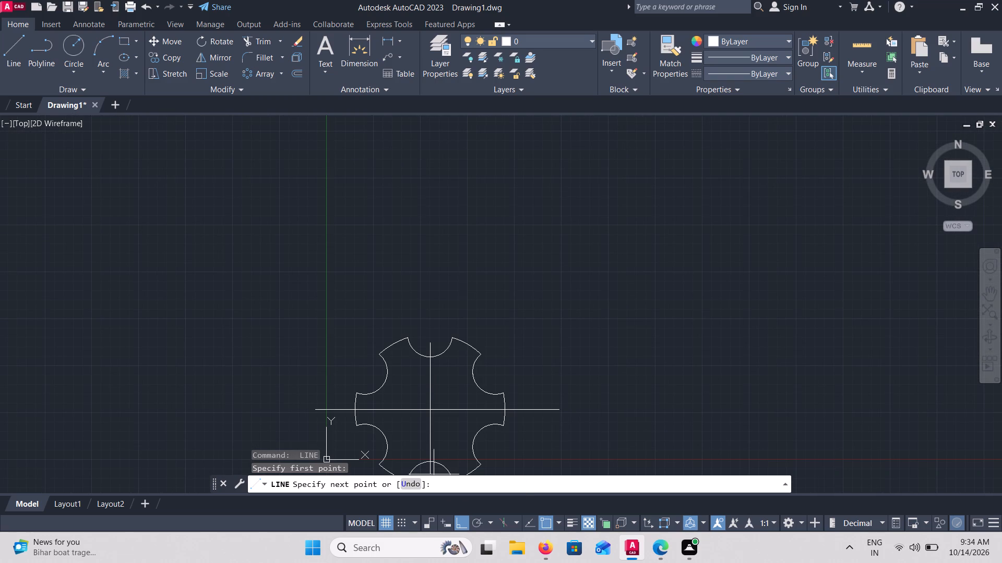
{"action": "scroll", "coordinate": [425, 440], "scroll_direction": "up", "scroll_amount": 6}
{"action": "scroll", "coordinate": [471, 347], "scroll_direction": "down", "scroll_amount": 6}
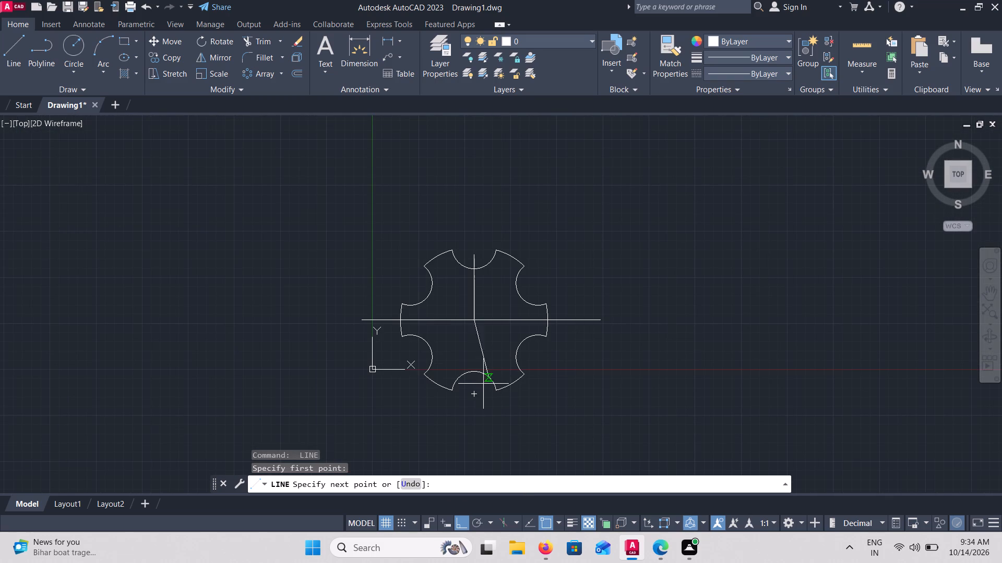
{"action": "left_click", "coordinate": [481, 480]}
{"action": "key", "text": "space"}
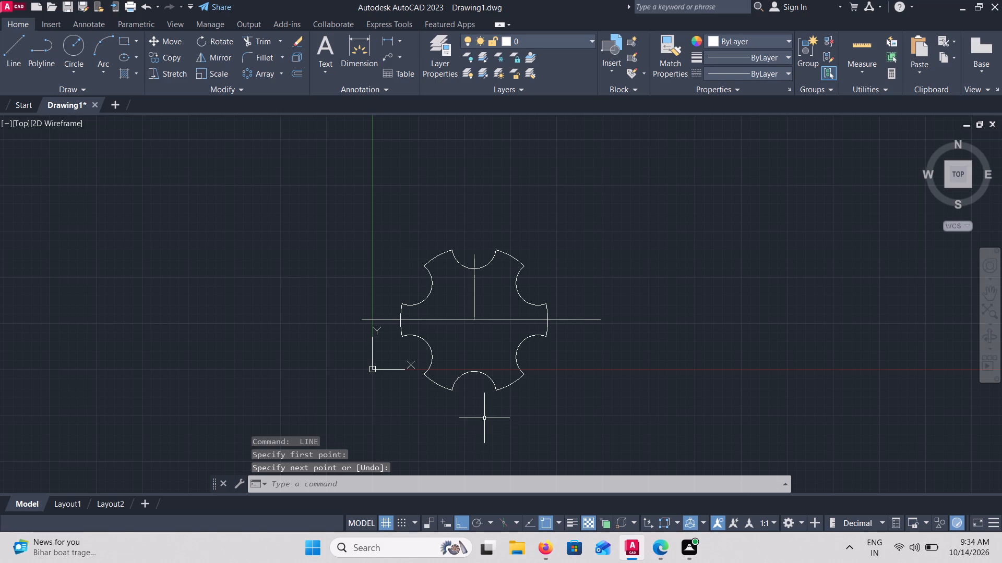
Draw a vertical line from the profile's centre straight down, extending well past the bottom notch.
{"action": "key", "text": "space"}
{"action": "left_click", "coordinate": [469, 320]}
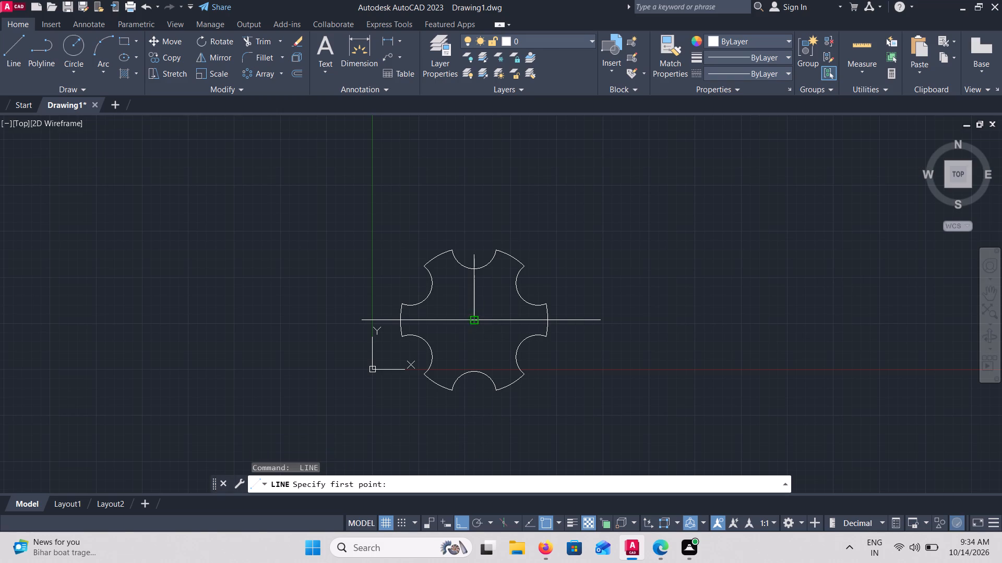
{"action": "left_click", "coordinate": [476, 466]}
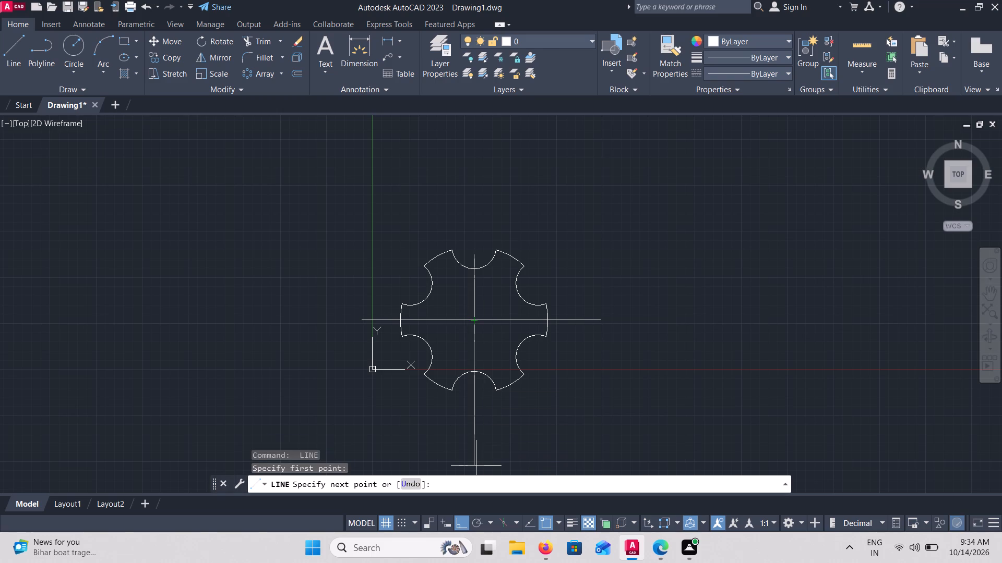
{"action": "key", "text": "space"}
Draw a vertical line about 8.9 units long upward from the upper centreline's top end, extending it beyond the top notch.
{"action": "scroll", "coordinate": [483, 264], "scroll_direction": "up", "scroll_amount": 2}
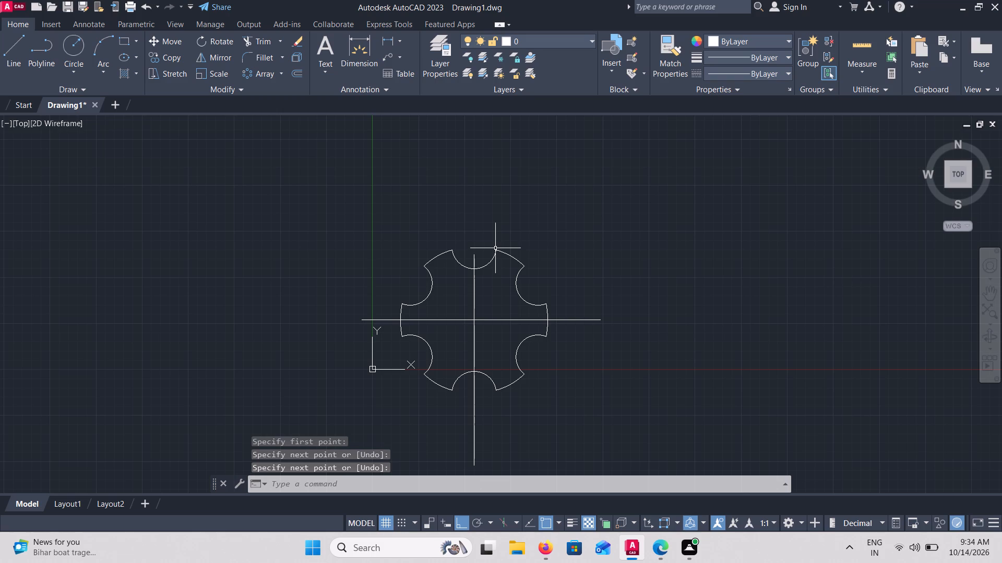
{"action": "scroll", "coordinate": [483, 264], "scroll_direction": "up", "scroll_amount": 2}
{"action": "key", "text": "space"}
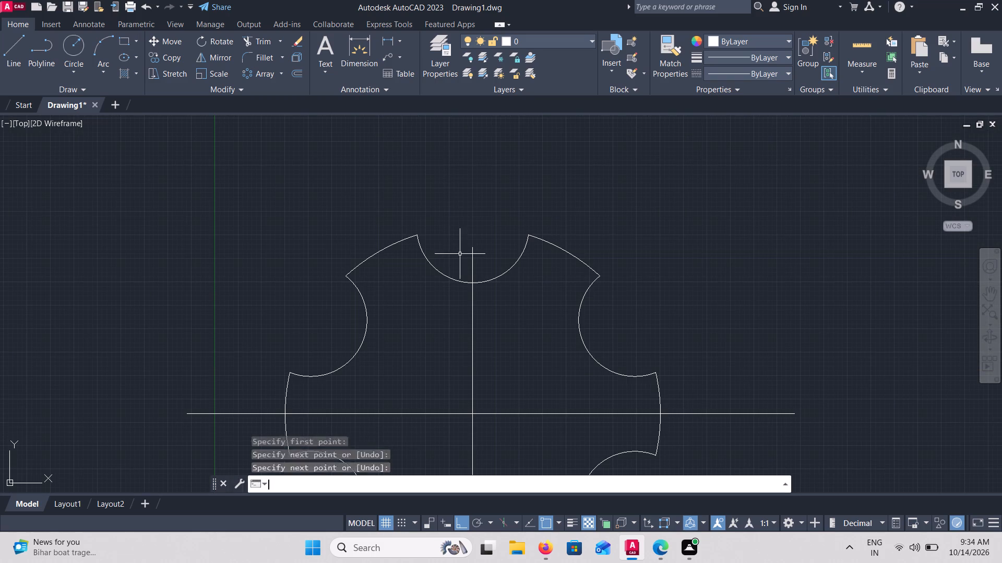
{"action": "left_click", "coordinate": [471, 248]}
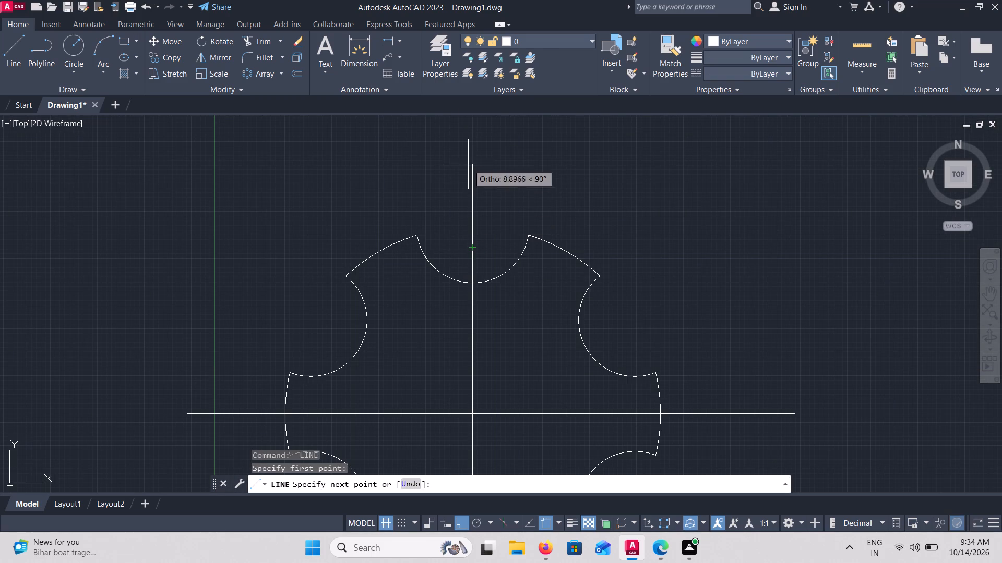
{"action": "left_click", "coordinate": [468, 164]}
{"action": "key", "text": "space"}
{"action": "scroll", "coordinate": [471, 172], "scroll_direction": "down", "scroll_amount": 1}
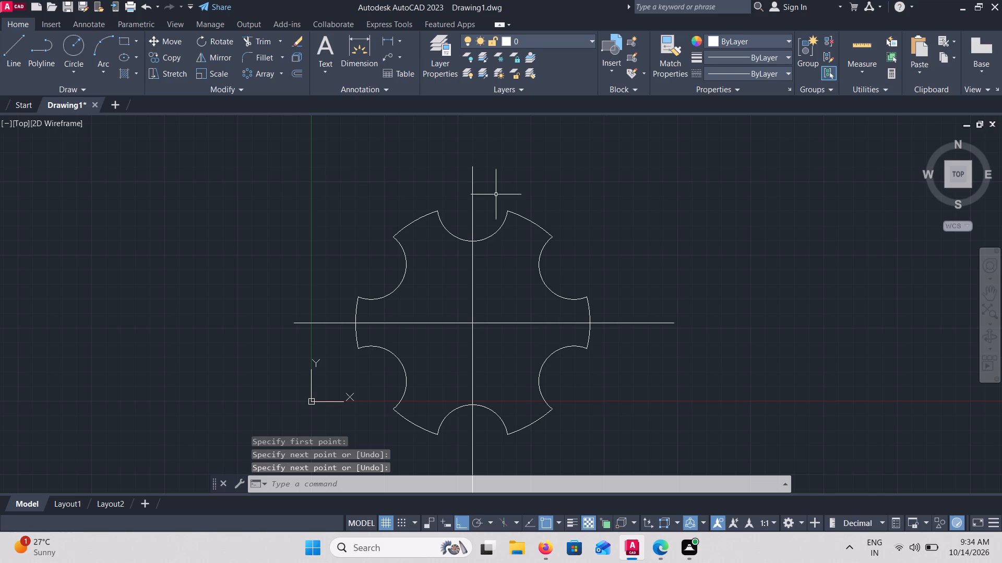
{"action": "scroll", "coordinate": [496, 194], "scroll_direction": "up", "scroll_amount": 1}
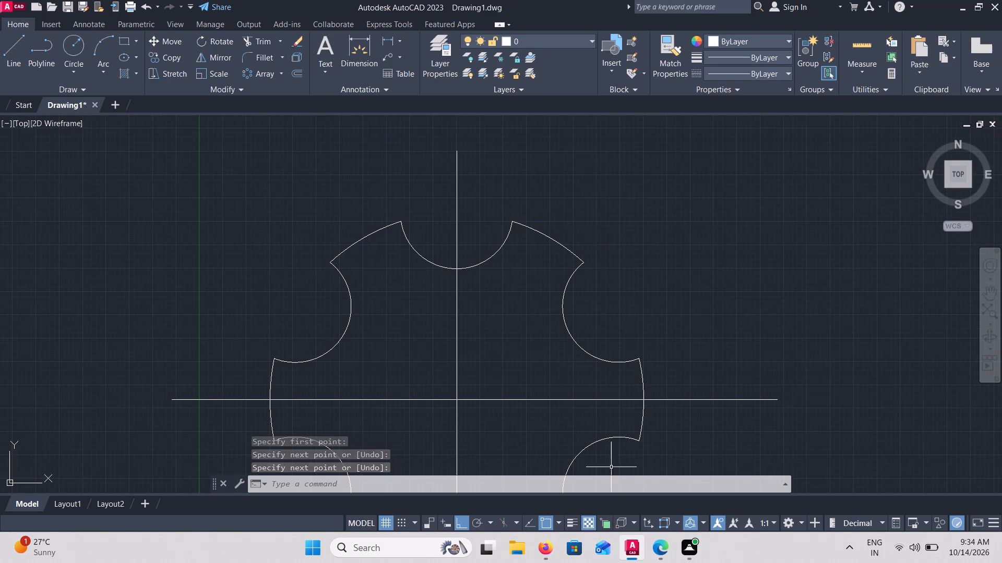
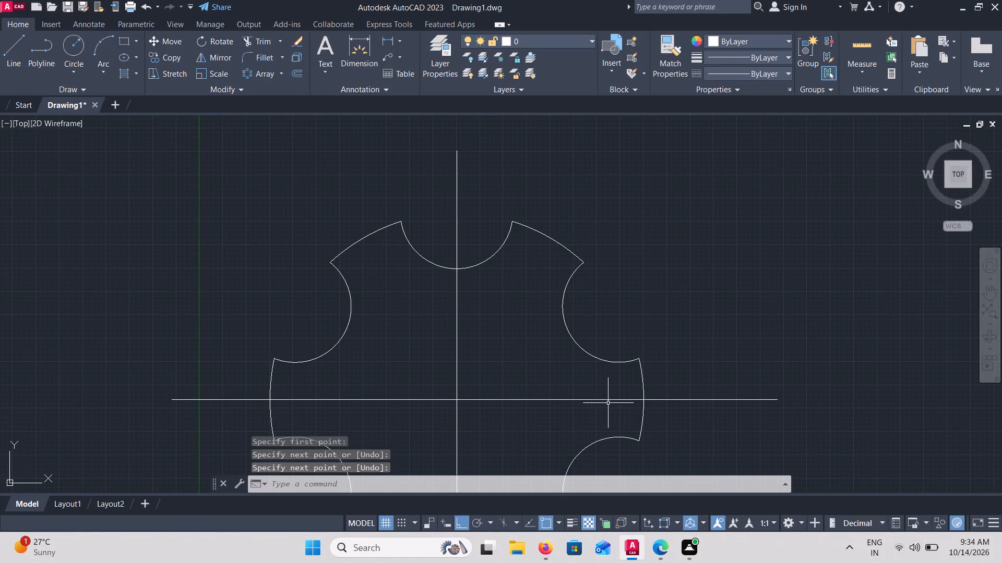
Draw a vertical line 65 units long upward from where the horizontal centreline meets the notched profile's right edge.
{"action": "scroll", "coordinate": [611, 402], "scroll_direction": "down", "scroll_amount": 1}
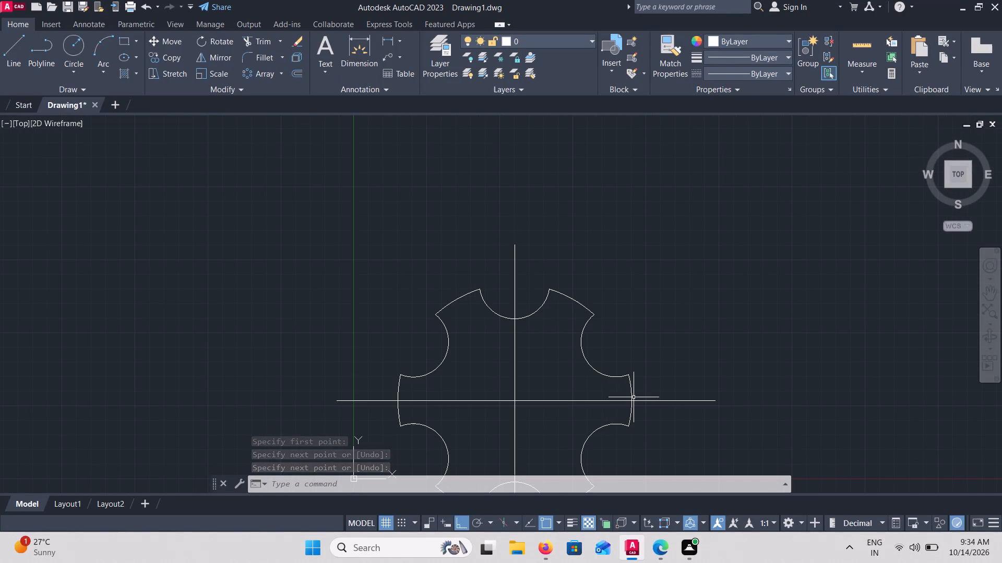
{"action": "key", "text": "space"}
{"action": "left_click", "coordinate": [632, 400]}
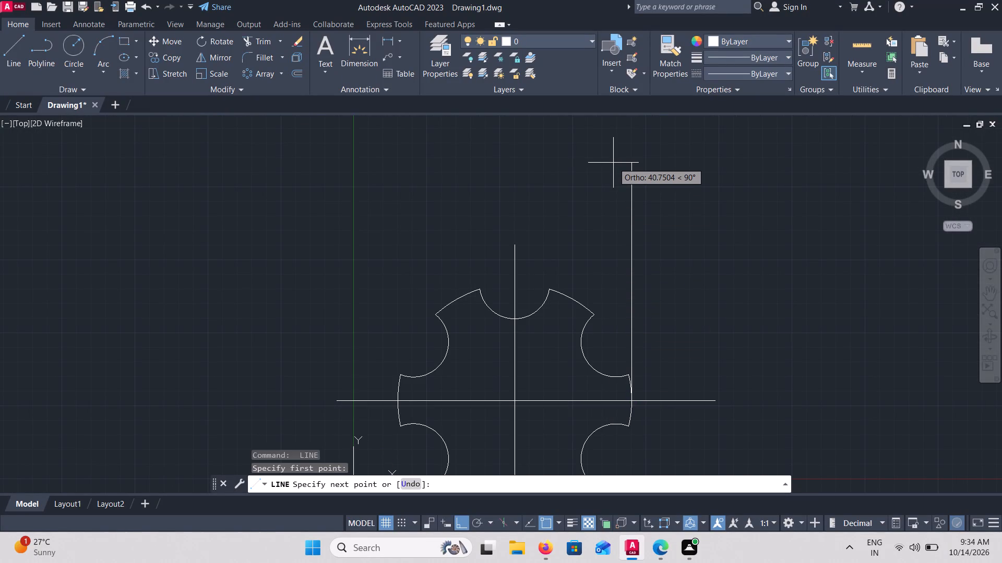
{"action": "type", "text": "65"}
{"action": "key", "text": "Return"}
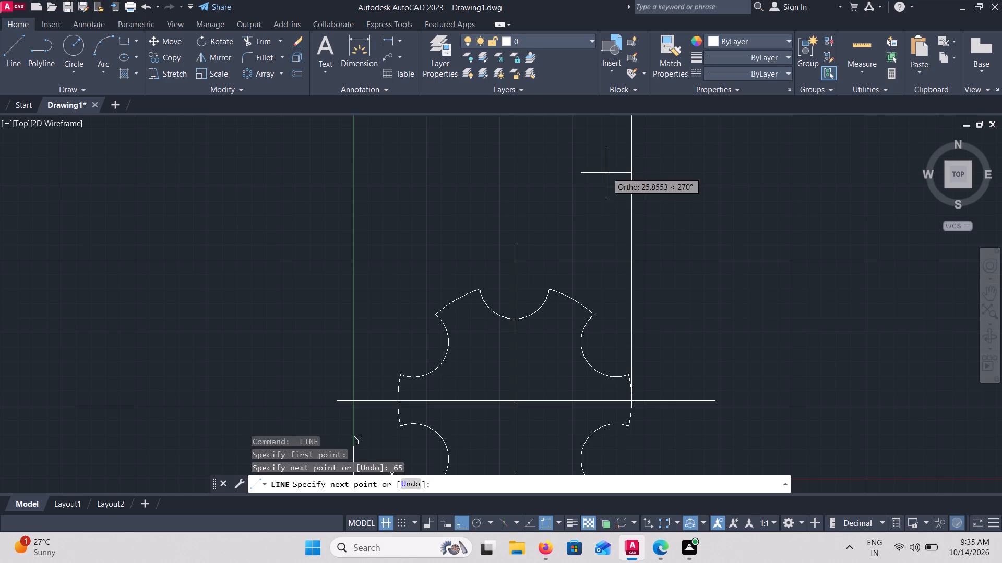
{"action": "key", "text": "Escape"}
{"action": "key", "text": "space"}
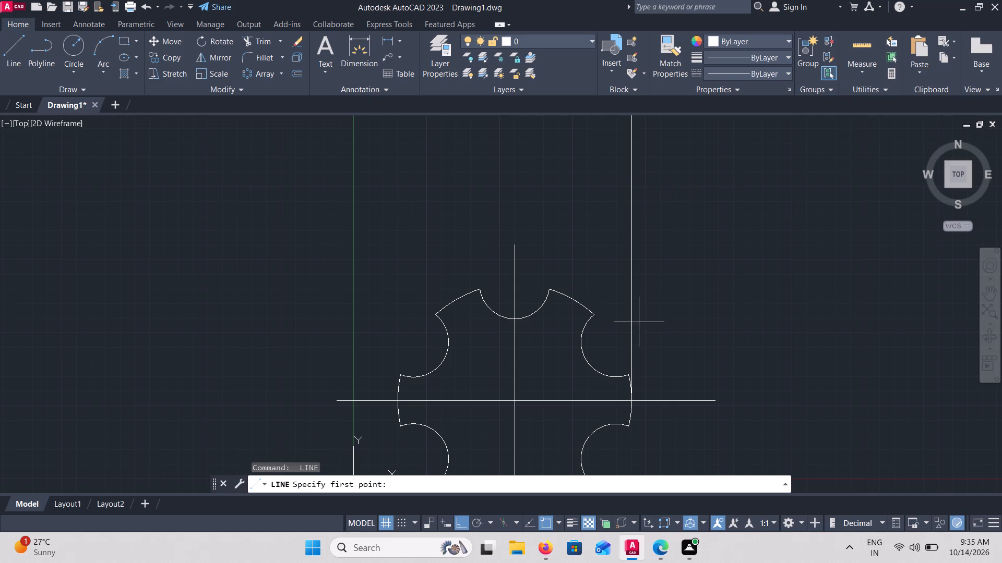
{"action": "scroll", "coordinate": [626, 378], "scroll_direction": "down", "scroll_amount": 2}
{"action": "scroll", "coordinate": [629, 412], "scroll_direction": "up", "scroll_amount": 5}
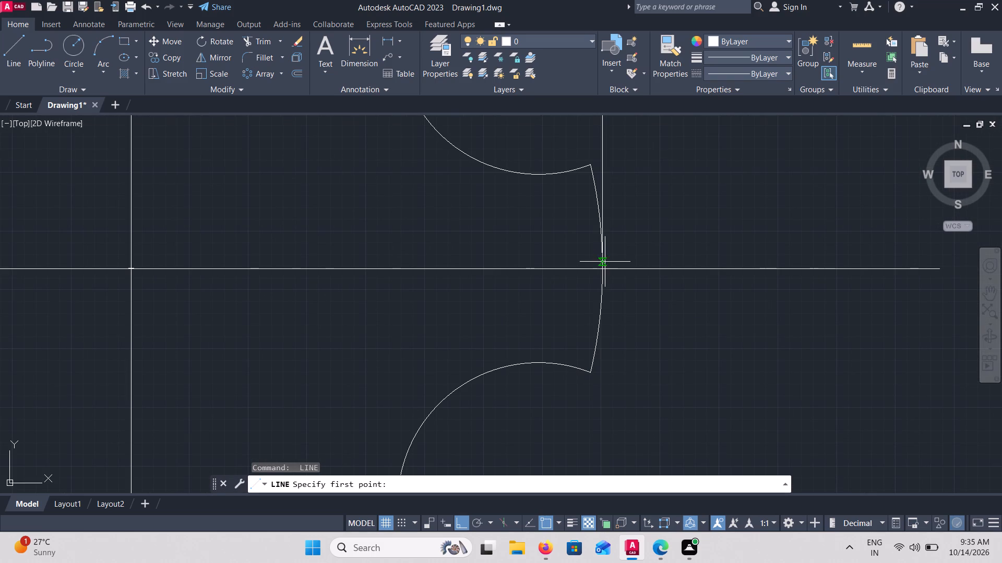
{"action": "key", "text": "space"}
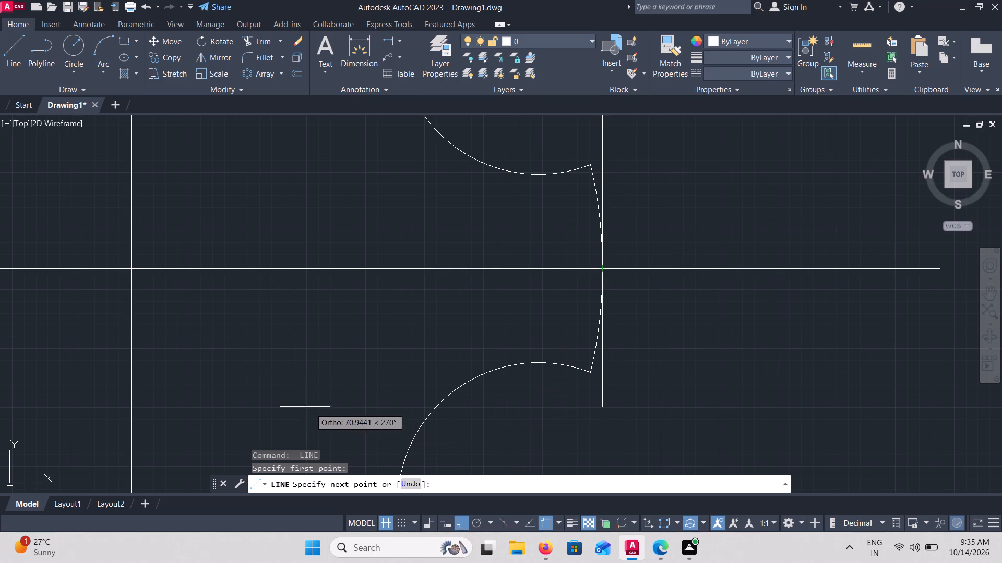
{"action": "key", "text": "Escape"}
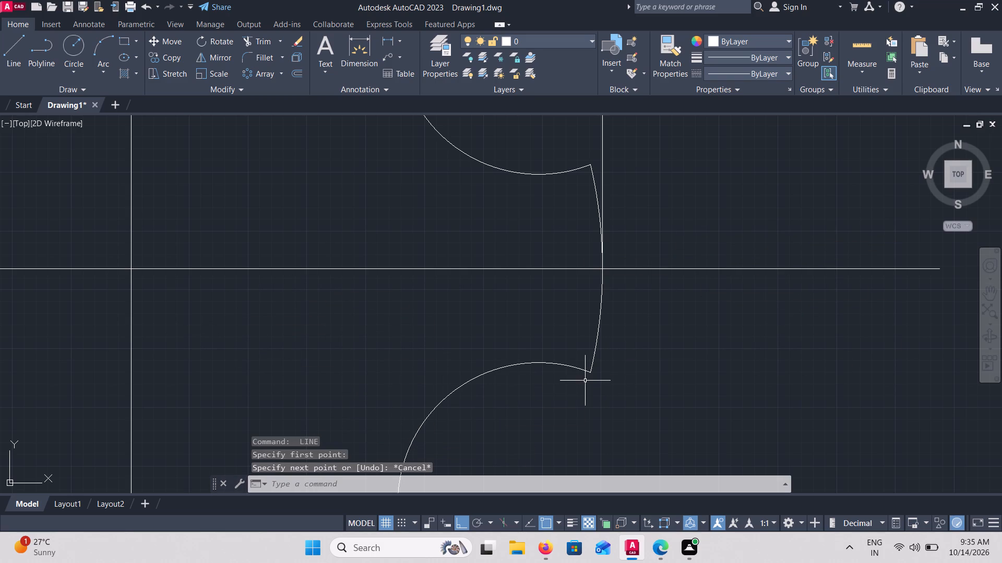
Draw a vertical line 50 units long downward from where the horizontal centreline meets the profile's right edge.
{"action": "key", "text": "space"}
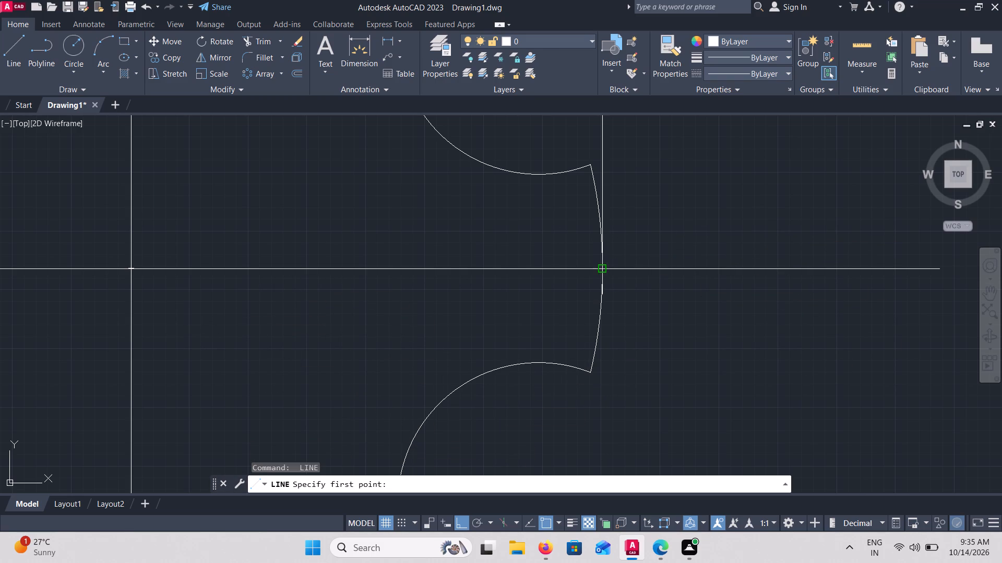
{"action": "left_click", "coordinate": [605, 270]}
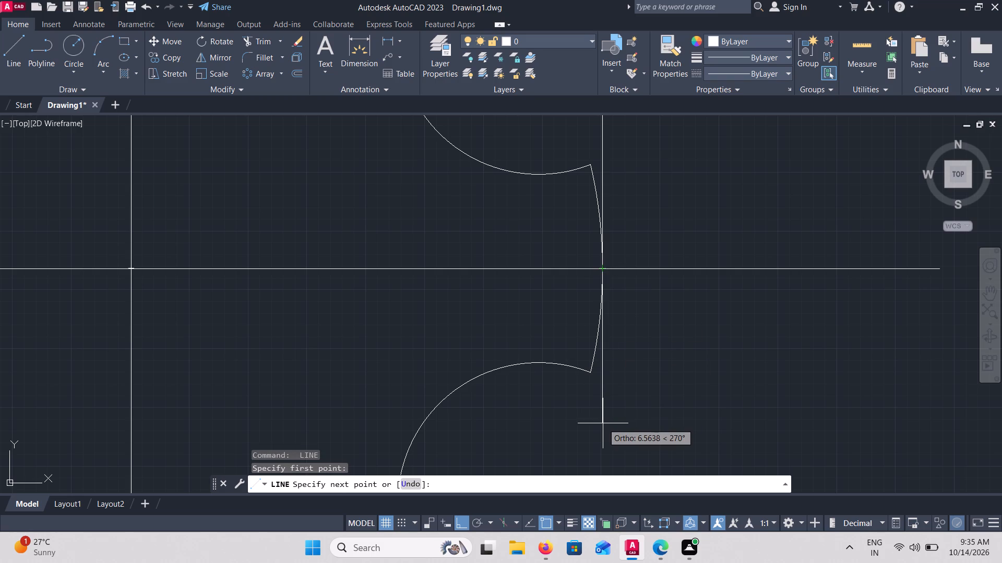
{"action": "type", "text": "50"}
{"action": "key", "text": "Return"}
{"action": "scroll", "coordinate": [602, 423], "scroll_direction": "down", "scroll_amount": 3}
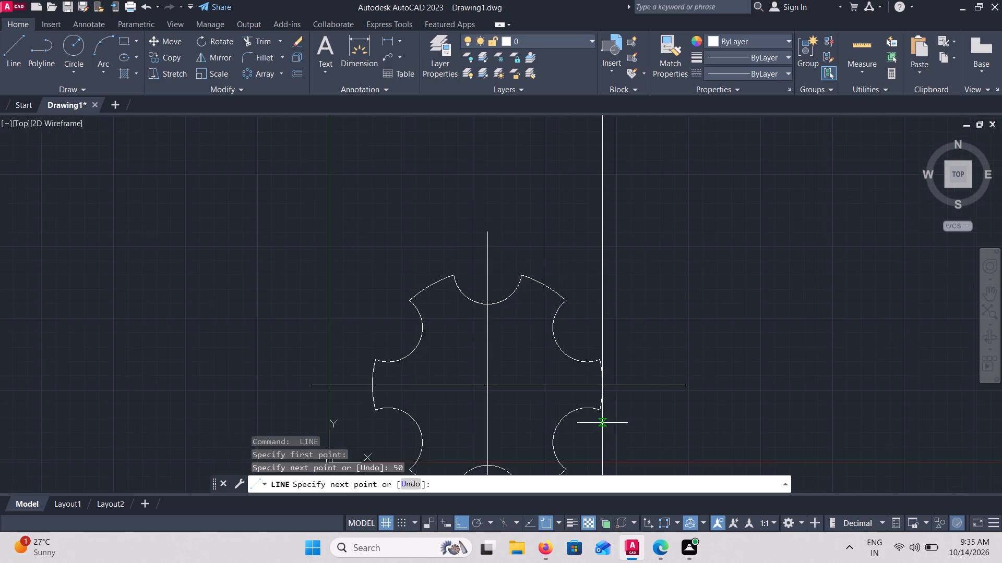
{"action": "scroll", "coordinate": [602, 423], "scroll_direction": "down", "scroll_amount": 1}
{"action": "scroll", "coordinate": [542, 432], "scroll_direction": "up", "scroll_amount": 7}
{"action": "scroll", "coordinate": [554, 379], "scroll_direction": "down", "scroll_amount": 5}
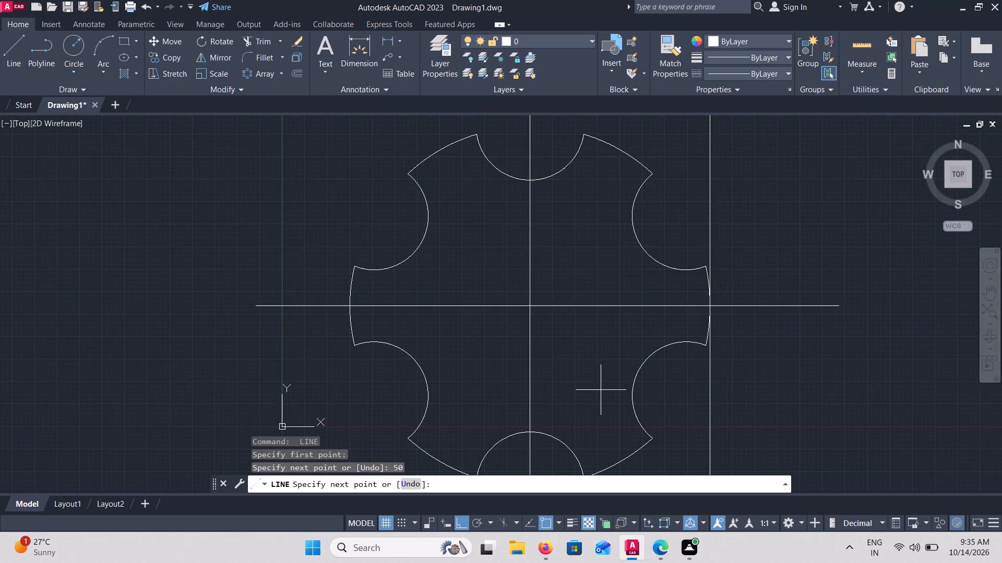
{"action": "scroll", "coordinate": [603, 391], "scroll_direction": "down", "scroll_amount": 8}
{"action": "scroll", "coordinate": [606, 397], "scroll_direction": "up", "scroll_amount": 3}
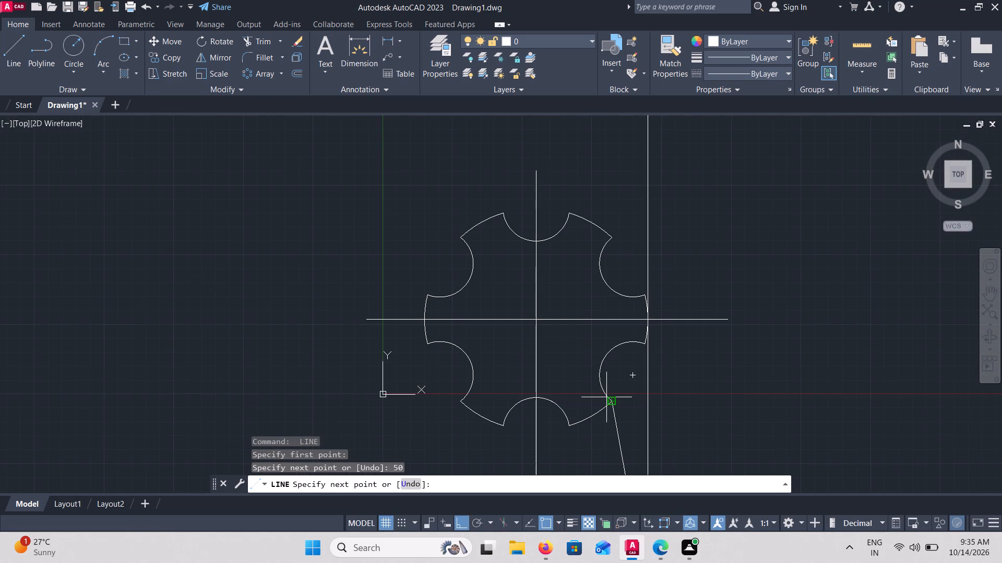
{"action": "scroll", "coordinate": [606, 397], "scroll_direction": "down", "scroll_amount": 3}
{"action": "key", "text": "Escape"}
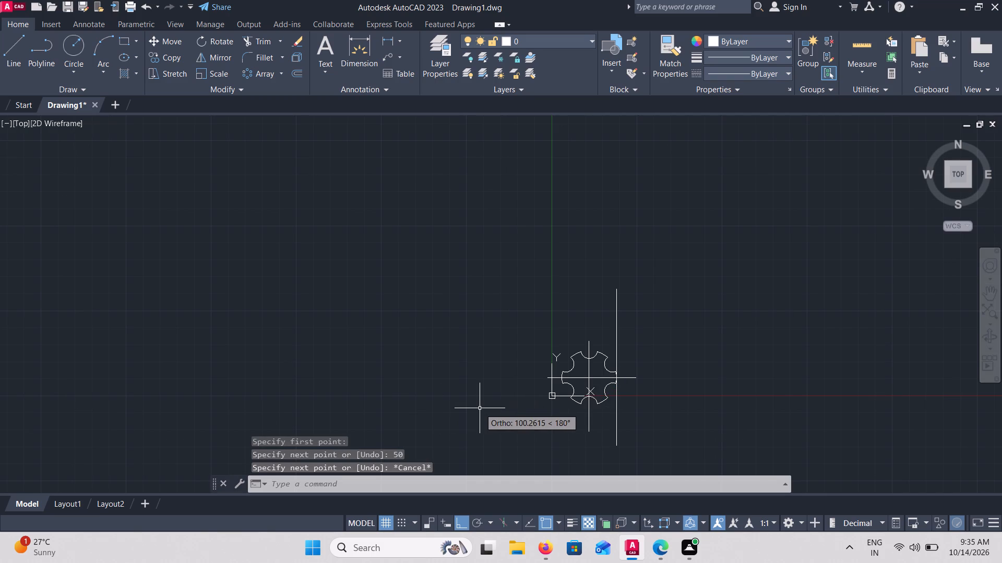
Draw two long horizontal lines leftward past the profile, one from the tangent vertical line's bottom end and one from its top end.
{"action": "scroll", "coordinate": [598, 397], "scroll_direction": "up", "scroll_amount": 3}
{"action": "scroll", "coordinate": [598, 397], "scroll_direction": "down", "scroll_amount": 4}
{"action": "key", "text": "space"}
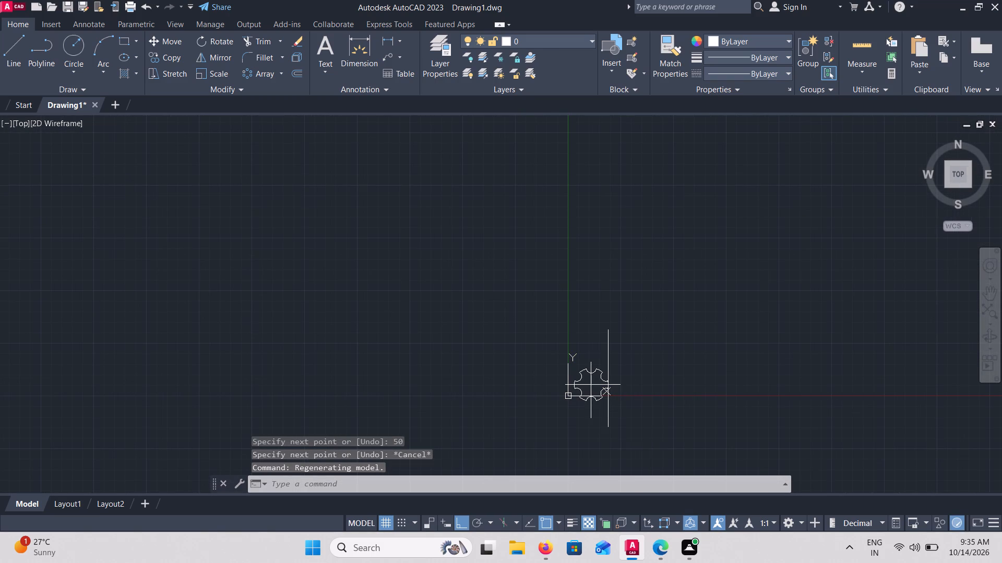
{"action": "left_click", "coordinate": [610, 427]}
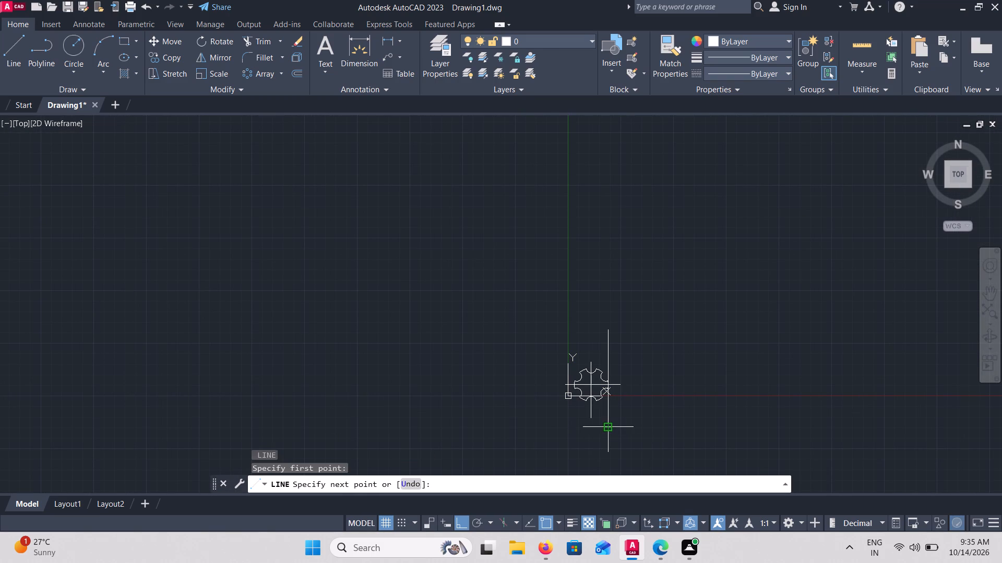
{"action": "left_click", "coordinate": [476, 426]}
{"action": "key", "text": "space"}
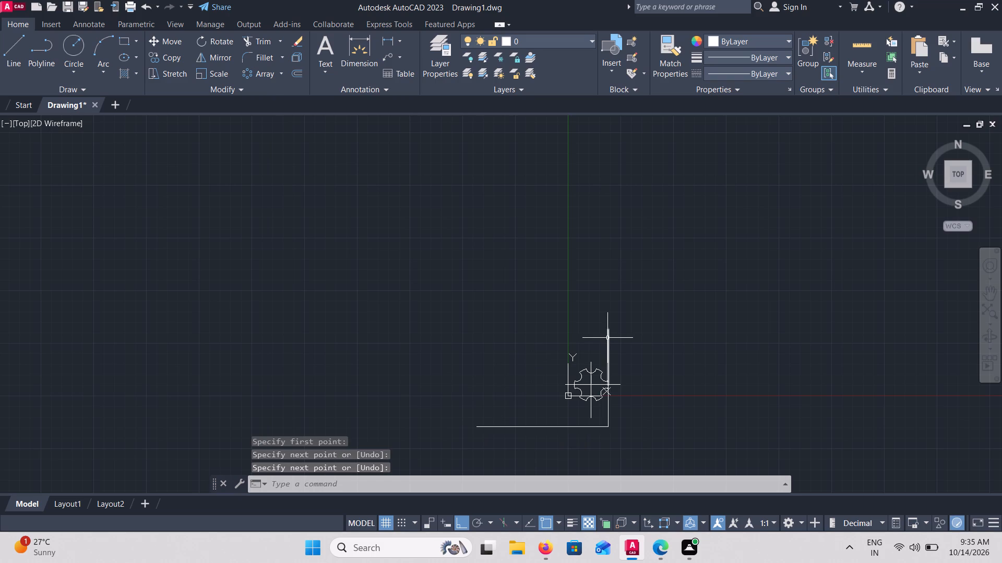
{"action": "key", "text": "space"}
{"action": "left_click", "coordinate": [608, 328]}
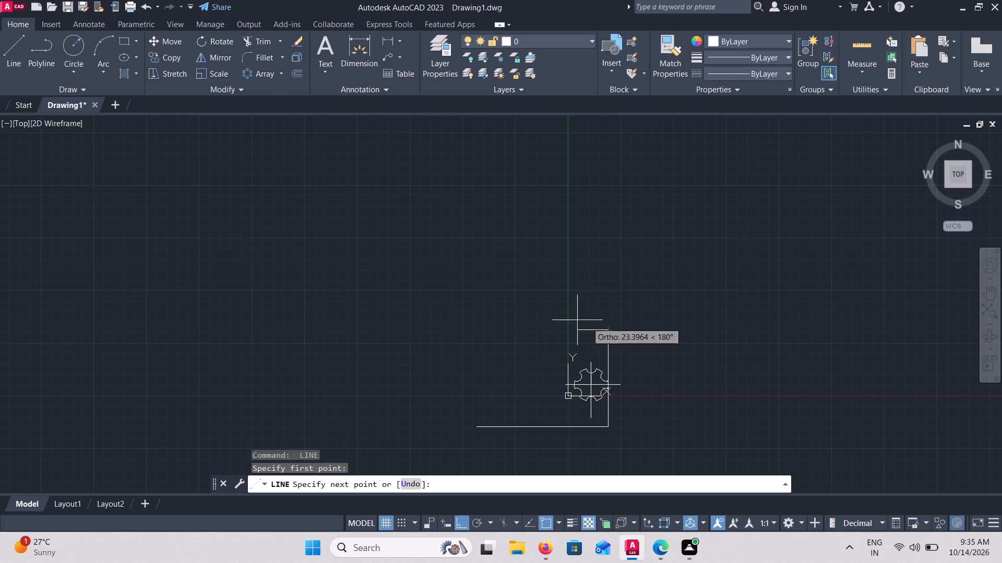
{"action": "left_click", "coordinate": [472, 321]}
{"action": "key", "text": "space"}
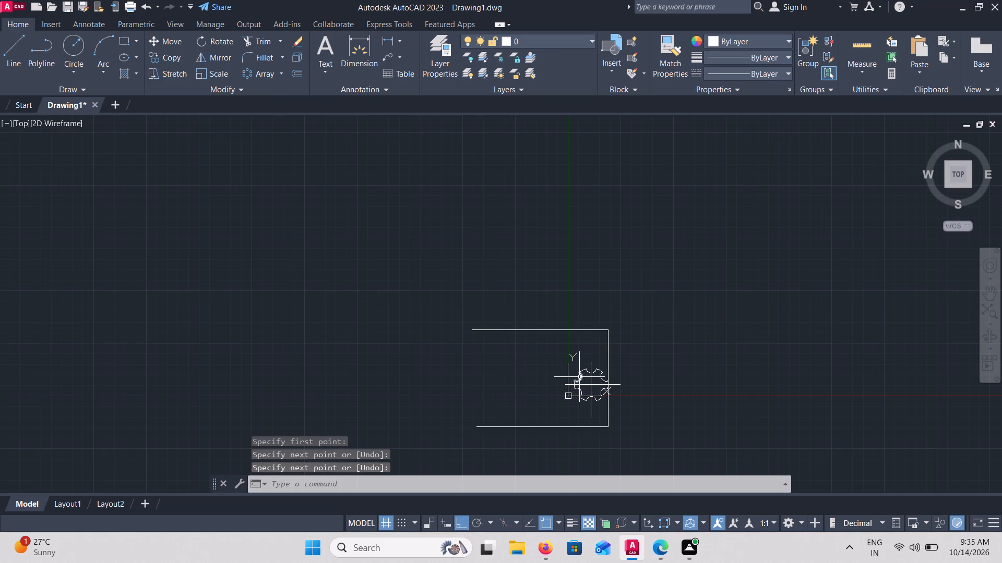
Draw a vertical line upward from the vertical centreline's top end, extending it past the upper horizontal line.
{"action": "scroll", "coordinate": [579, 377], "scroll_direction": "up", "scroll_amount": 2}
{"action": "key", "text": "space"}
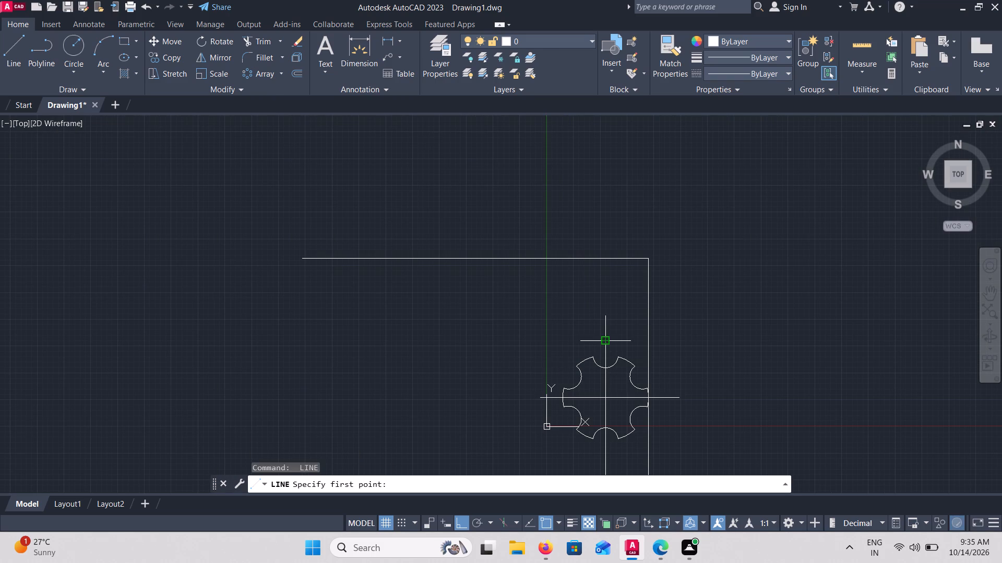
{"action": "left_click", "coordinate": [605, 342]}
{"action": "left_click", "coordinate": [609, 160]}
{"action": "key", "text": "space"}
Draw a vertical line downward from the vertical centreline's bottom end, extending it past the lower horizontal line.
{"action": "scroll", "coordinate": [643, 331], "scroll_direction": "down", "scroll_amount": 4}
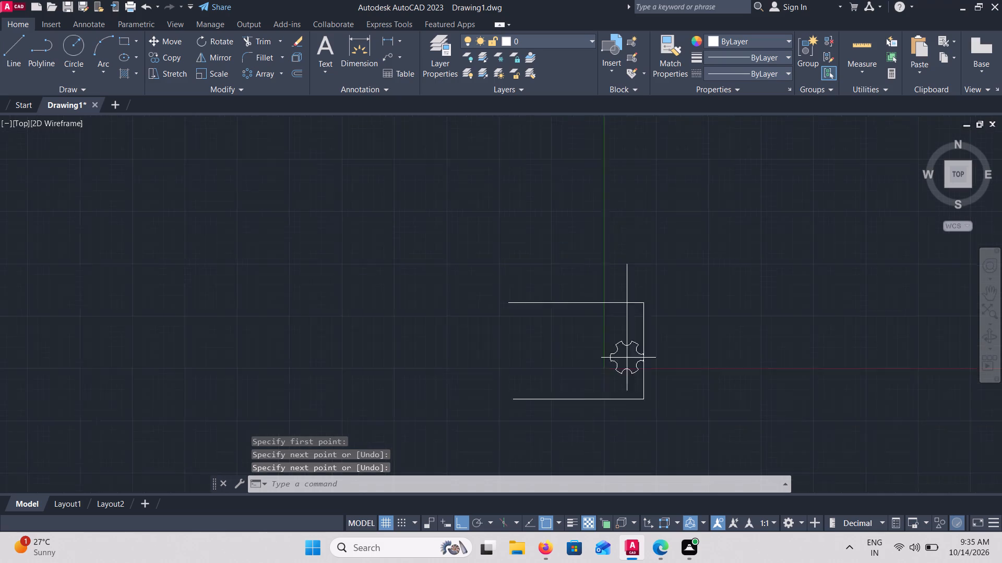
{"action": "scroll", "coordinate": [614, 423], "scroll_direction": "up", "scroll_amount": 4}
{"action": "scroll", "coordinate": [590, 328], "scroll_direction": "down", "scroll_amount": 2}
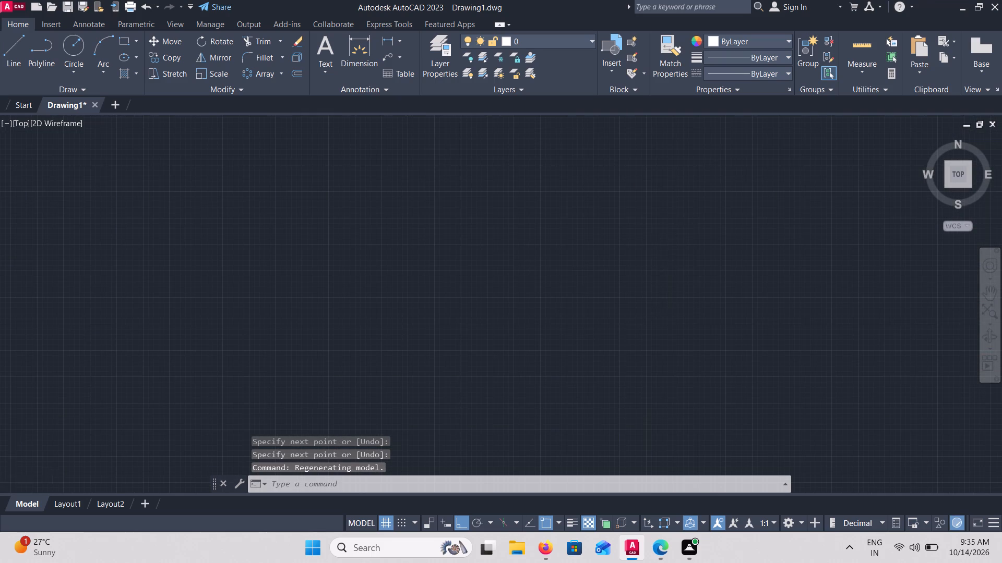
{"action": "scroll", "coordinate": [590, 328], "scroll_direction": "down", "scroll_amount": 3}
{"action": "scroll", "coordinate": [606, 268], "scroll_direction": "up", "scroll_amount": 4}
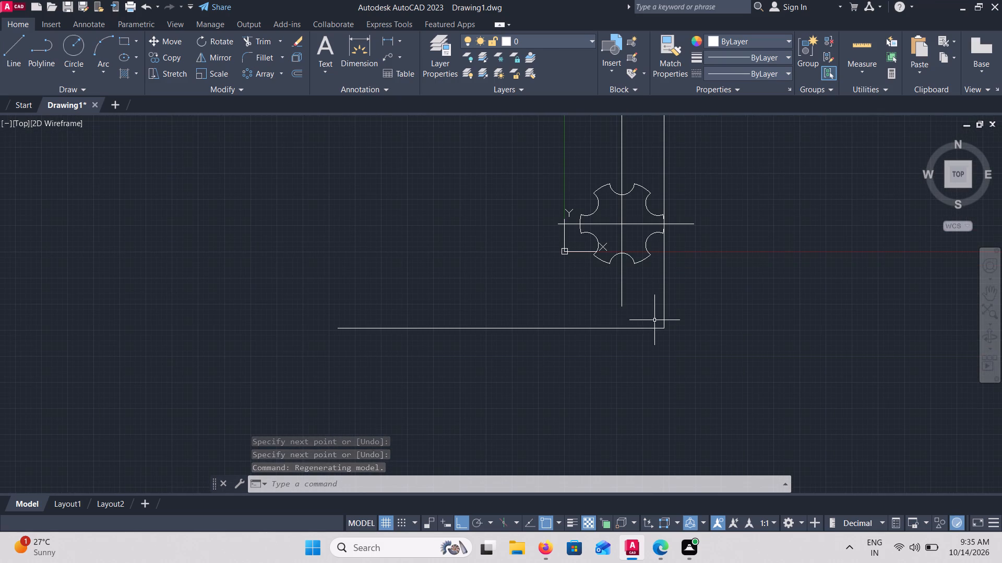
{"action": "key", "text": "space"}
{"action": "left_click", "coordinate": [619, 306]}
{"action": "left_click", "coordinate": [635, 412]}
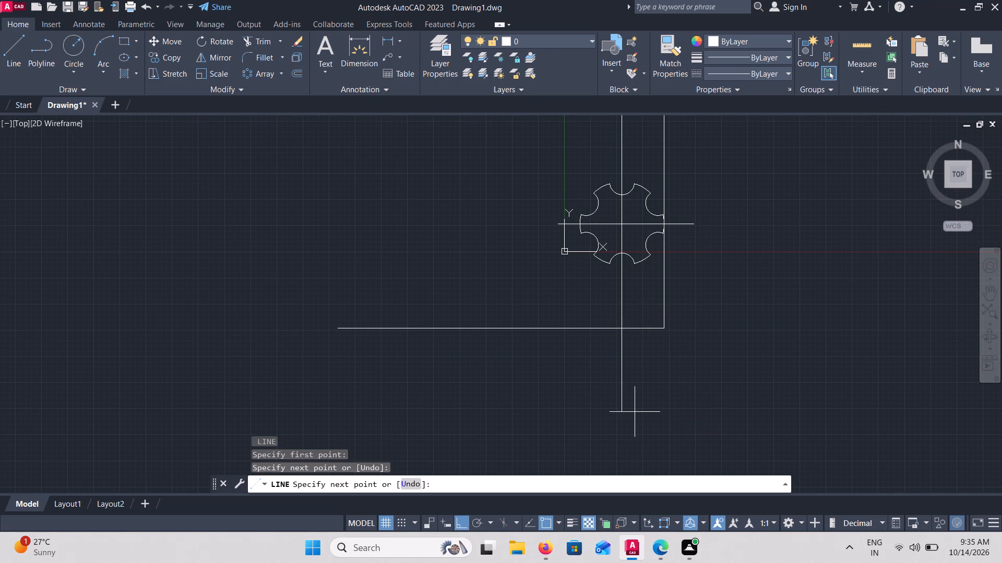
{"action": "key", "text": "space"}
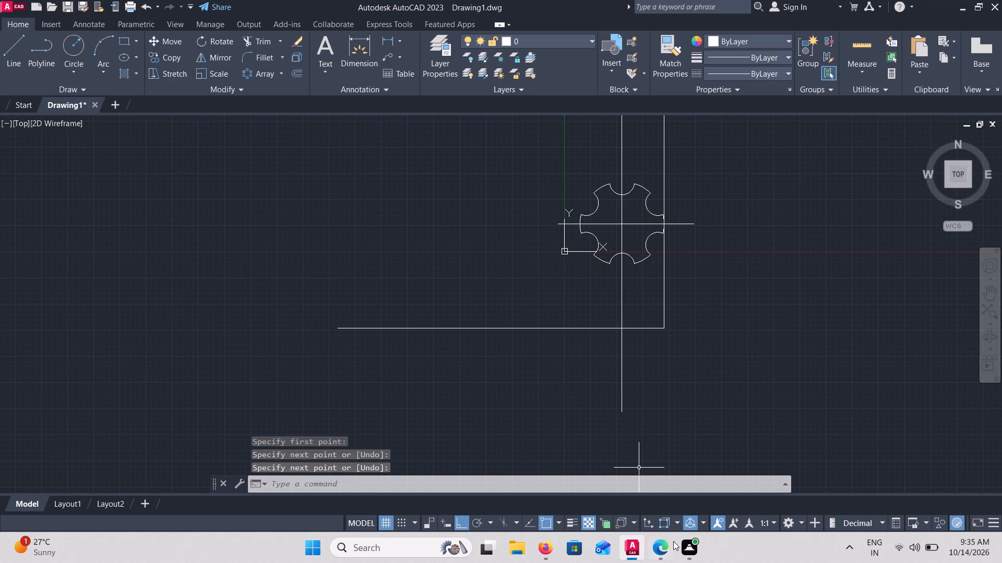
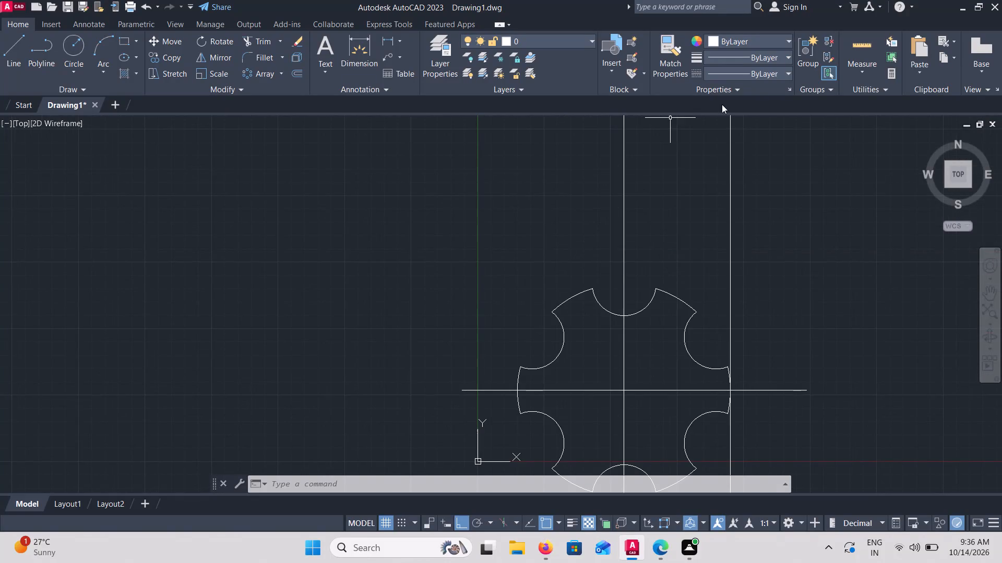
Start another line for the outer outline around the notched profile.
{"action": "key", "text": "space"}
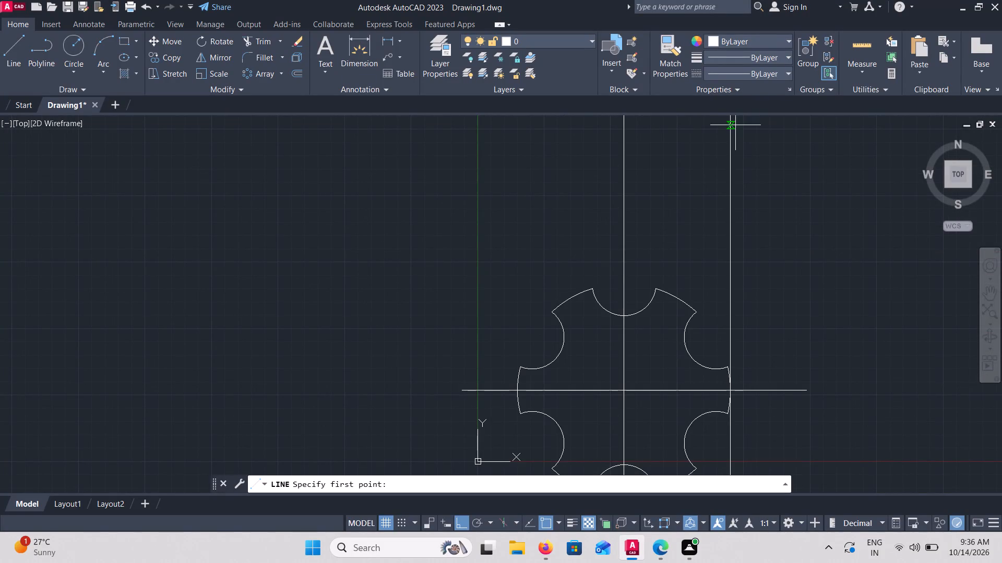
{"action": "scroll", "coordinate": [701, 175], "scroll_direction": "down", "scroll_amount": 4}
{"action": "scroll", "coordinate": [697, 157], "scroll_direction": "up", "scroll_amount": 2}
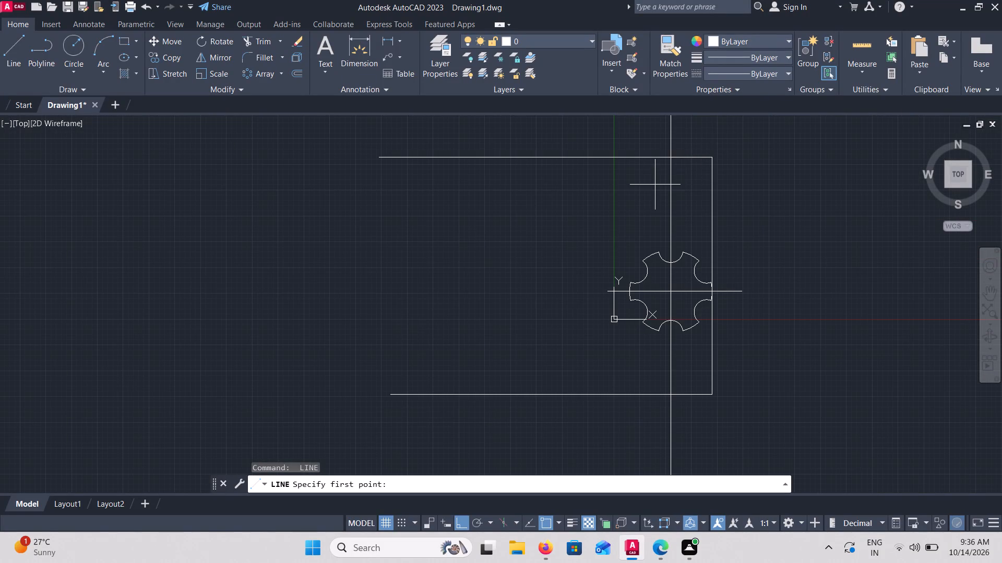
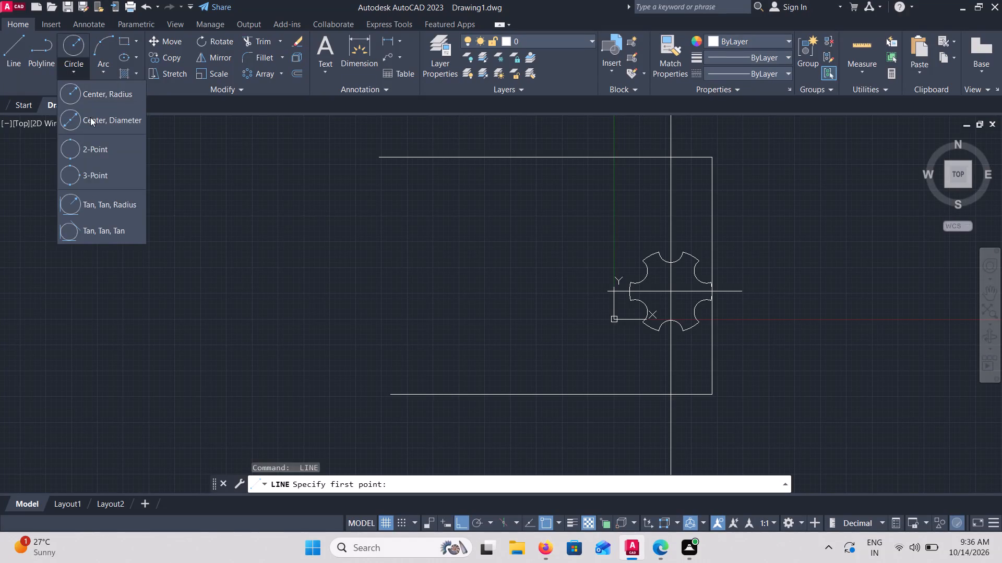
Draw a 20-diameter circle centred where the vertical centreline crosses the upper horizontal outline line.
{"action": "left_click", "coordinate": [674, 155]}
{"action": "type", "text": "20"}
{"action": "key", "text": "Return"}
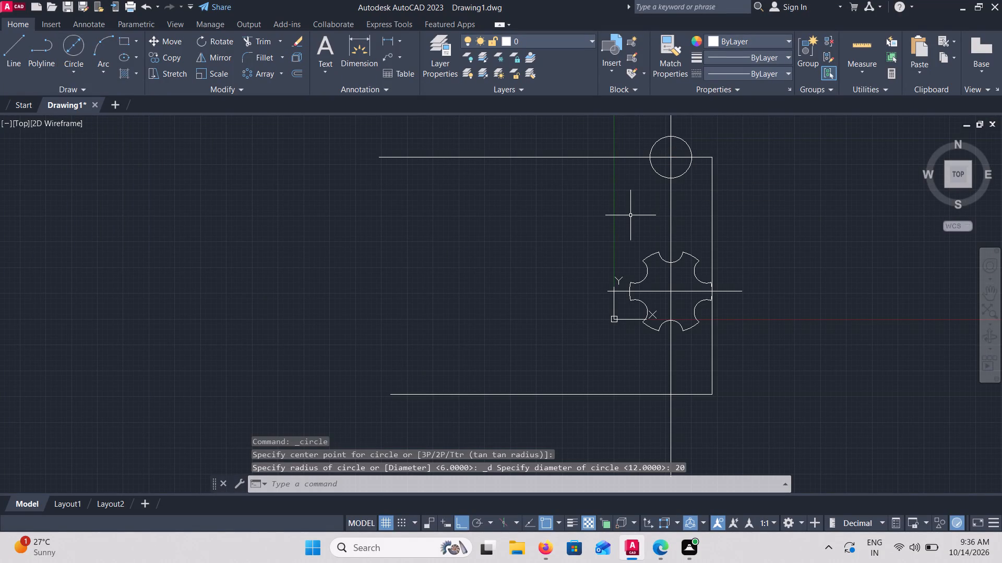
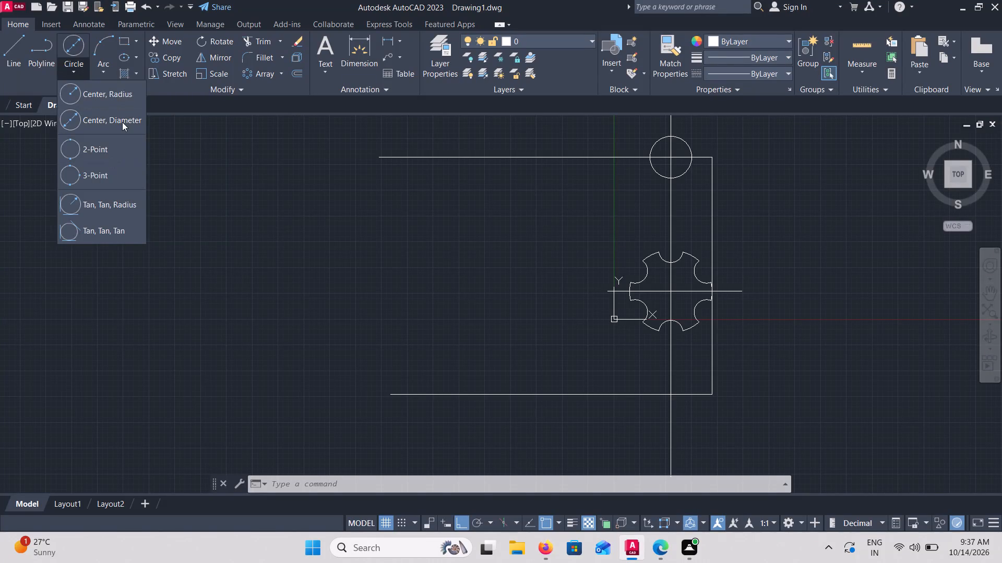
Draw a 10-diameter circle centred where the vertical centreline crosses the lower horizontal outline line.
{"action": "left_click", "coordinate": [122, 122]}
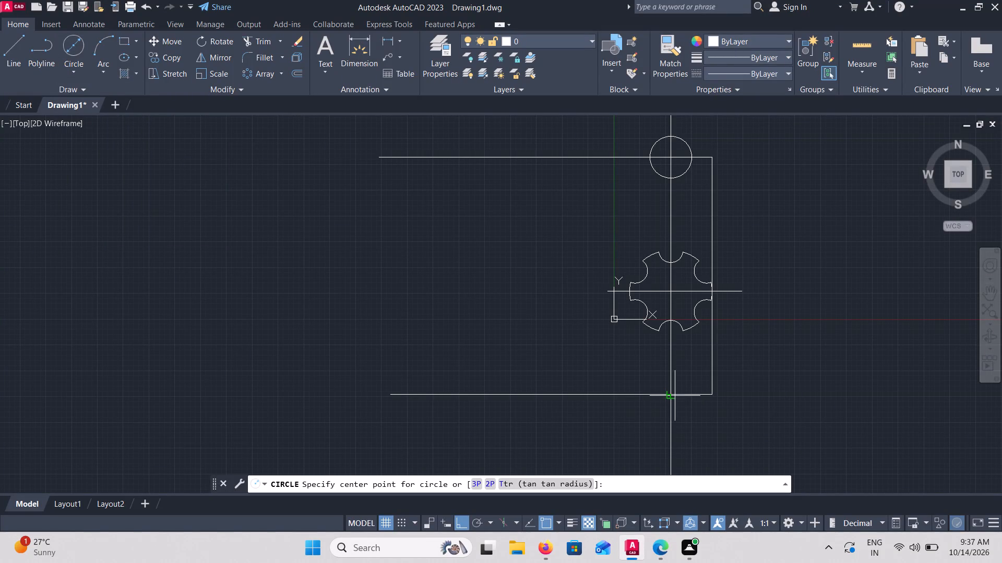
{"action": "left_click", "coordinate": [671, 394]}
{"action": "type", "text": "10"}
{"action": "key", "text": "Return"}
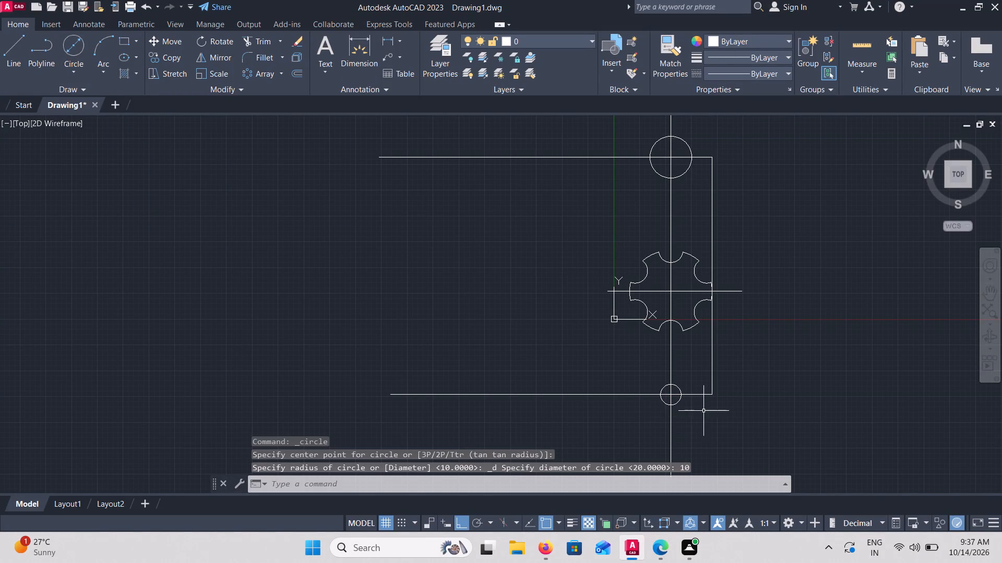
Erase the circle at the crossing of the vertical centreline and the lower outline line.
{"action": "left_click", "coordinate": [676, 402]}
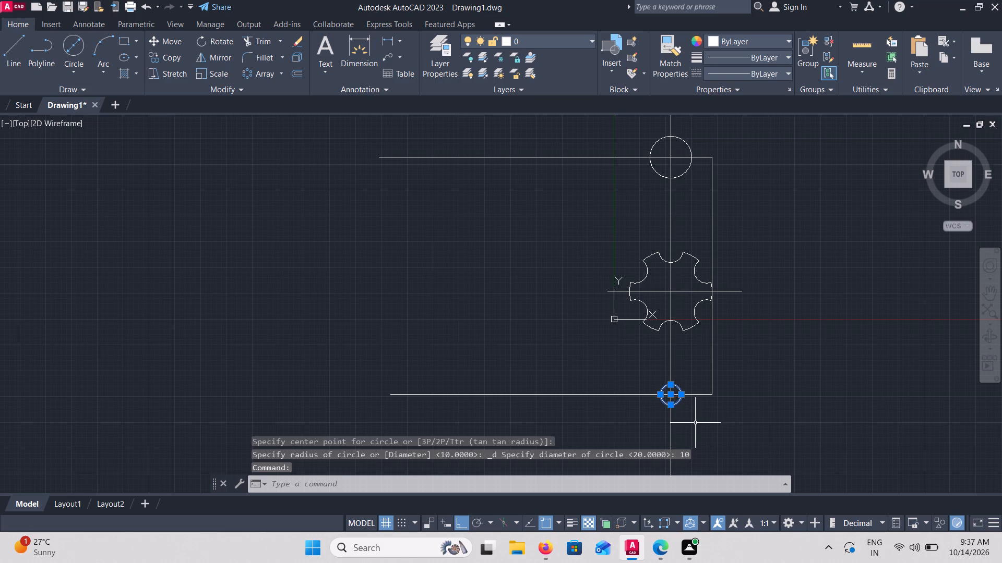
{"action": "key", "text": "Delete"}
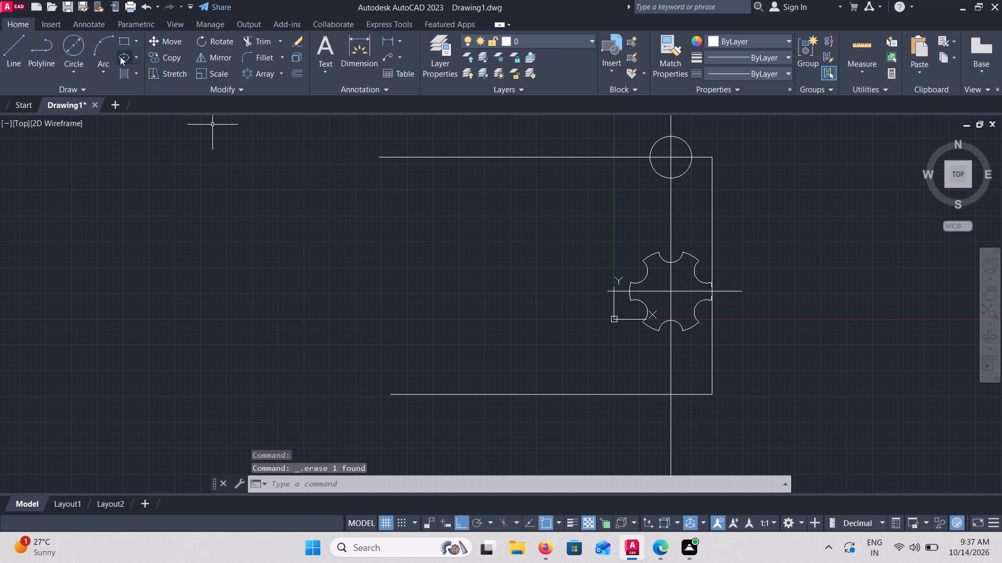
Draw a circle of diameter 10 centred at the intersection of the vertical centreline and the lower horizontal outline line.
{"action": "left_click", "coordinate": [78, 70]}
{"action": "left_click", "coordinate": [96, 120]}
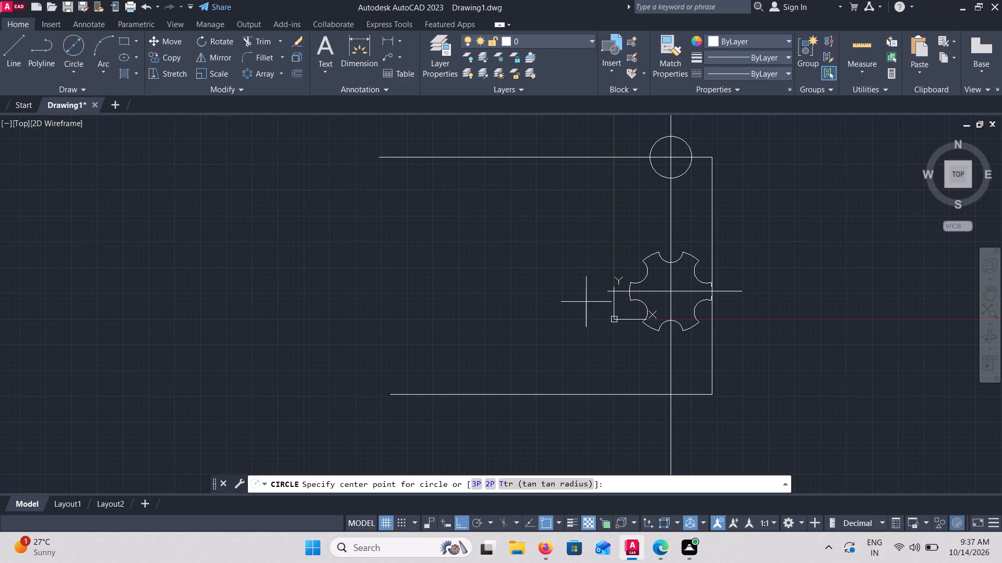
{"action": "left_click", "coordinate": [669, 395]}
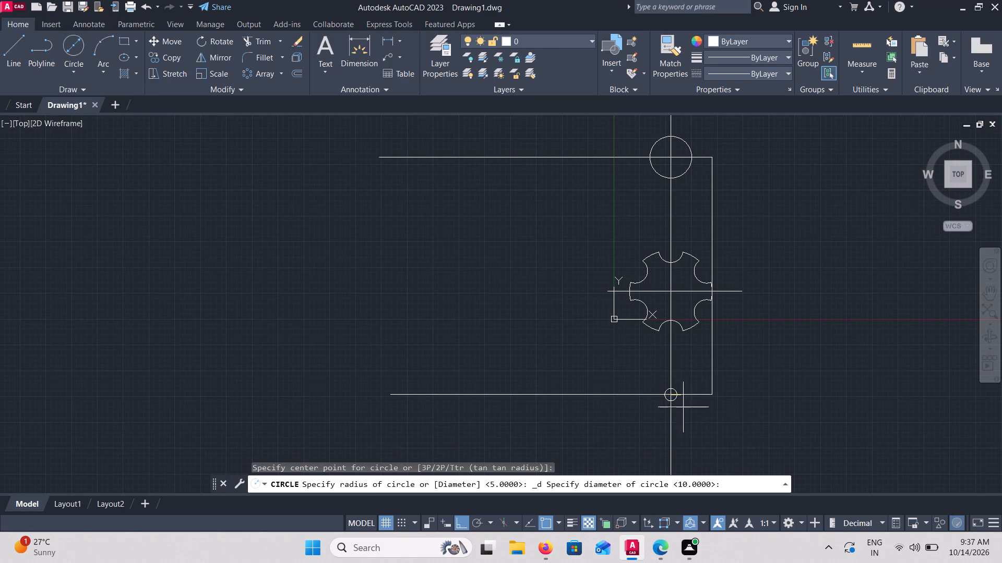
{"action": "key", "text": "1"}
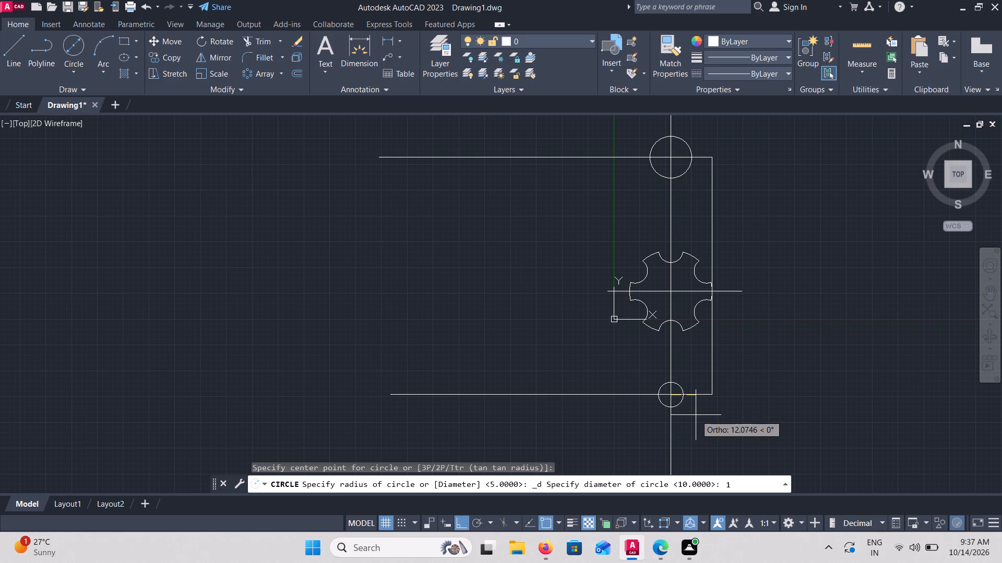
{"action": "key", "text": "0"}
{"action": "key", "text": "Return"}
{"action": "scroll", "coordinate": [667, 393], "scroll_direction": "up", "scroll_amount": 3}
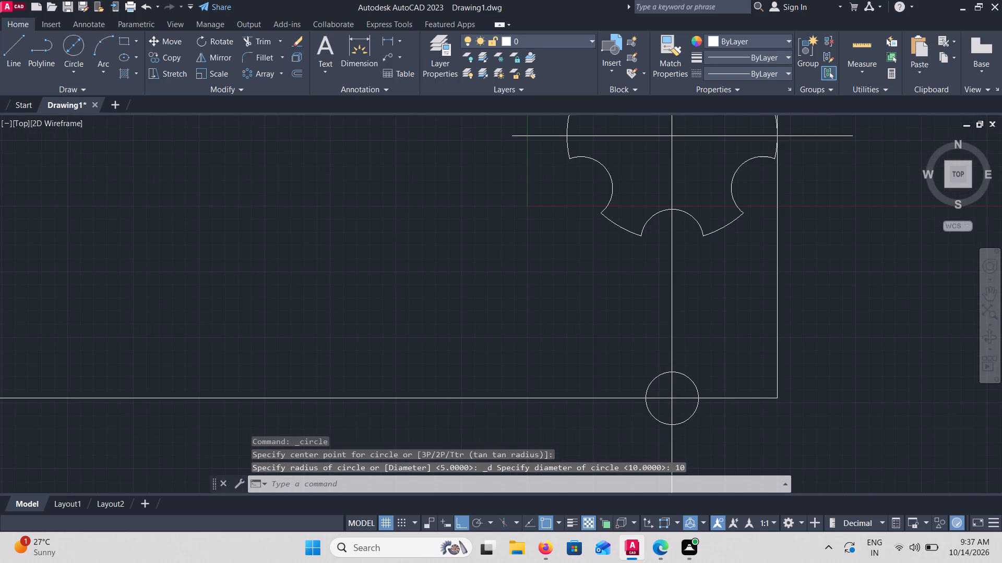
{"action": "scroll", "coordinate": [667, 393], "scroll_direction": "down", "scroll_amount": 5}
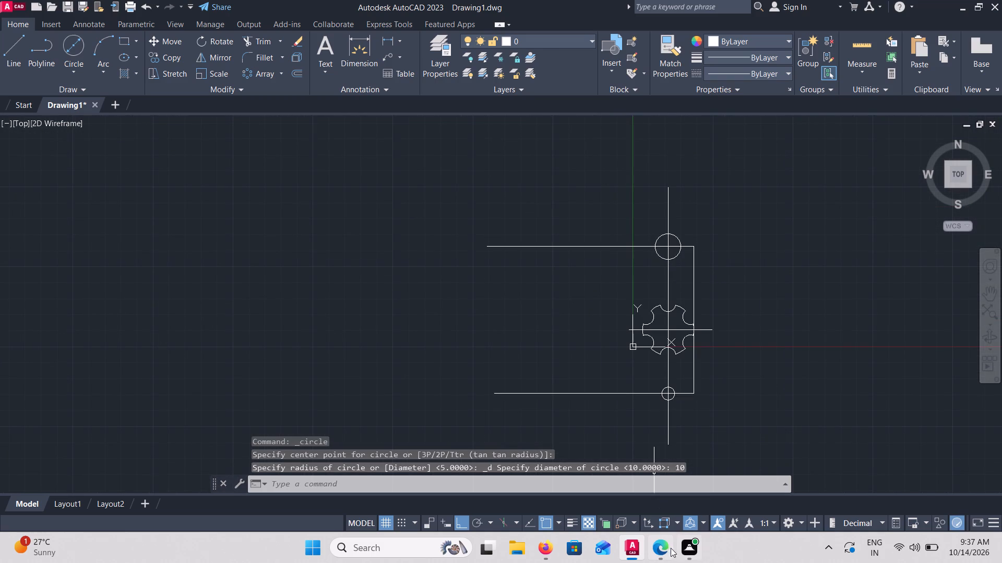
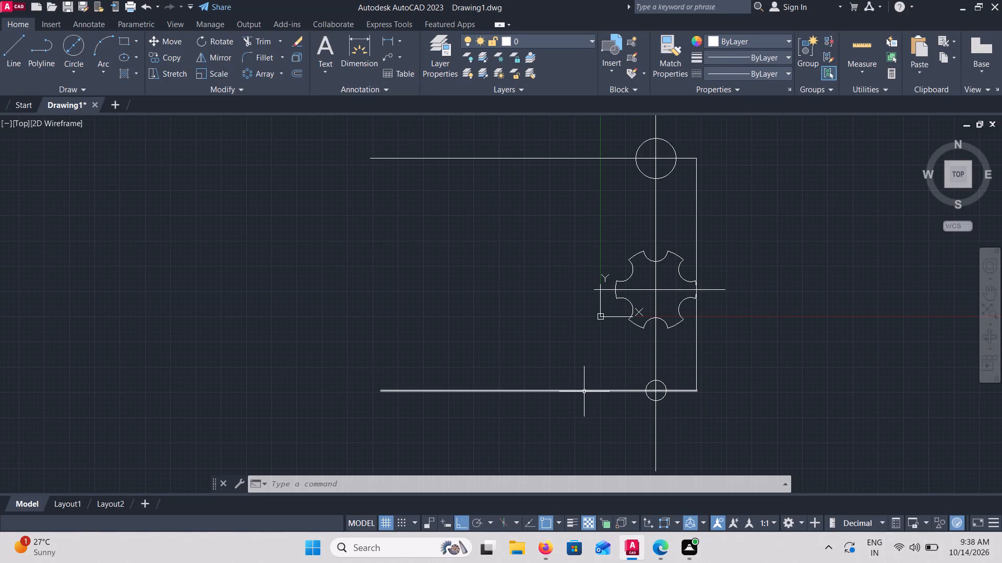
Erase the lower horizontal outline line and the vertical outline segment between it and the notched profile's horizontal centreline.
{"action": "left_click", "coordinate": [584, 391]}
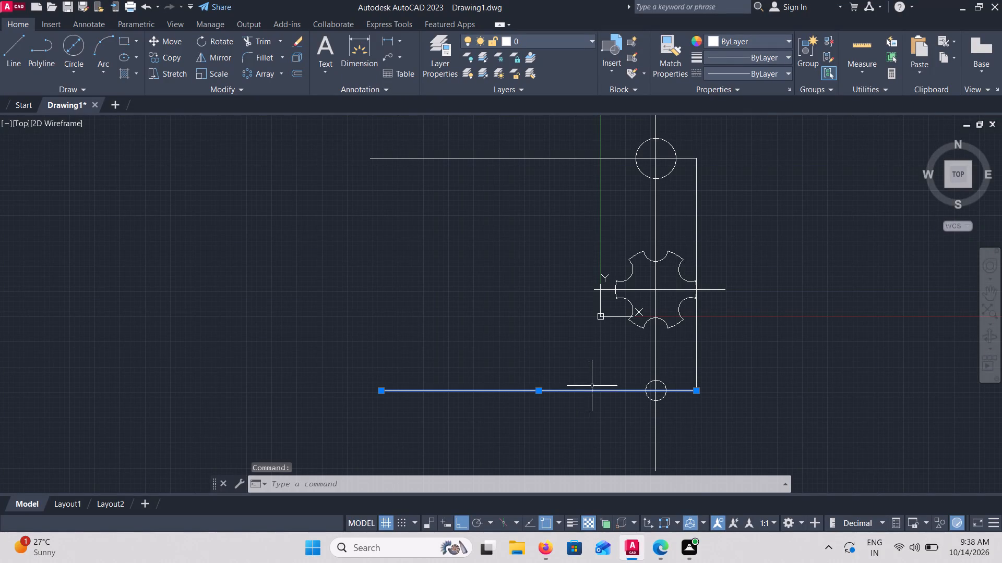
{"action": "key", "text": "Delete"}
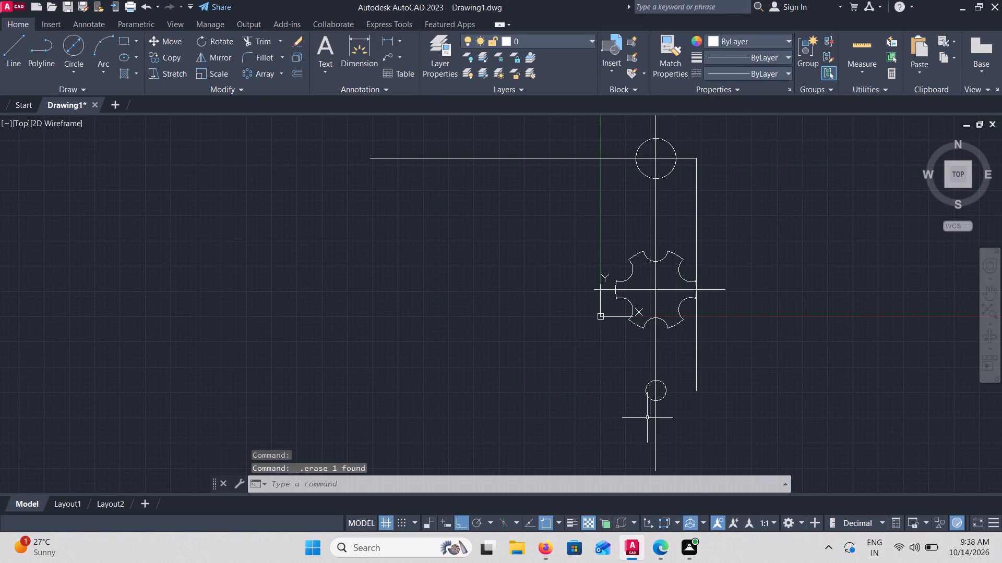
{"action": "left_click", "coordinate": [696, 360]}
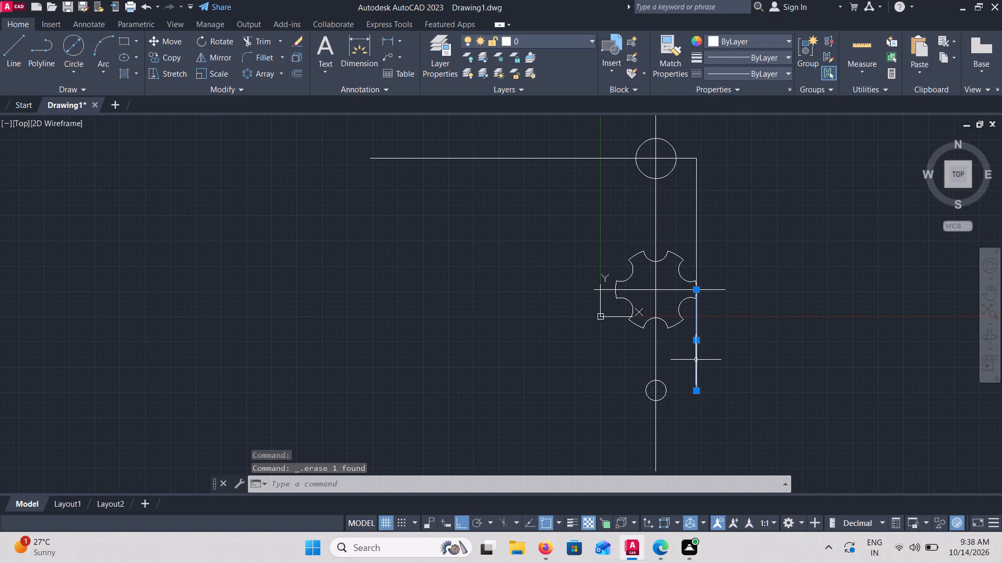
{"action": "key", "text": "Delete"}
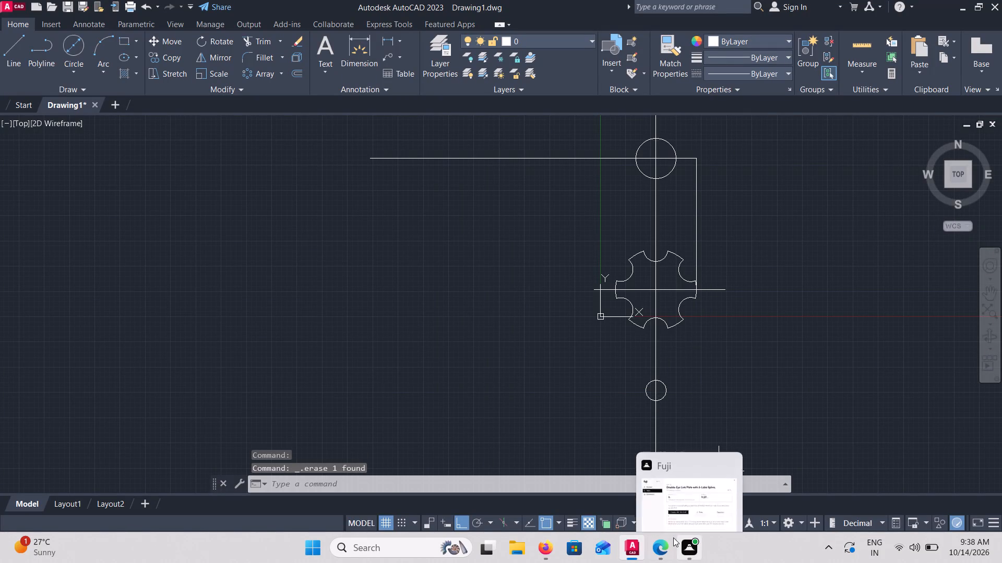
Switch to the Microsoft Edge browser.
{"action": "left_click", "coordinate": [661, 552]}
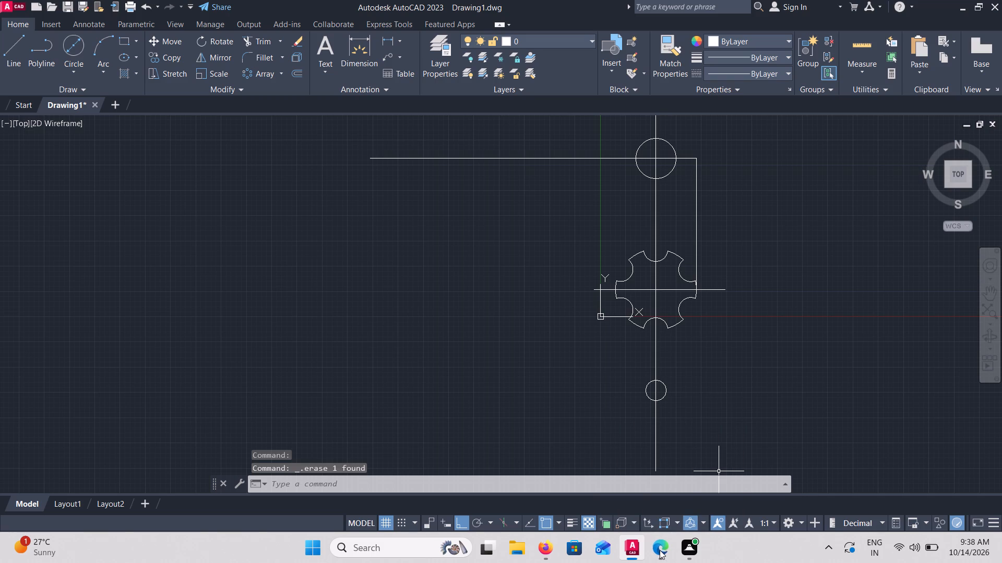
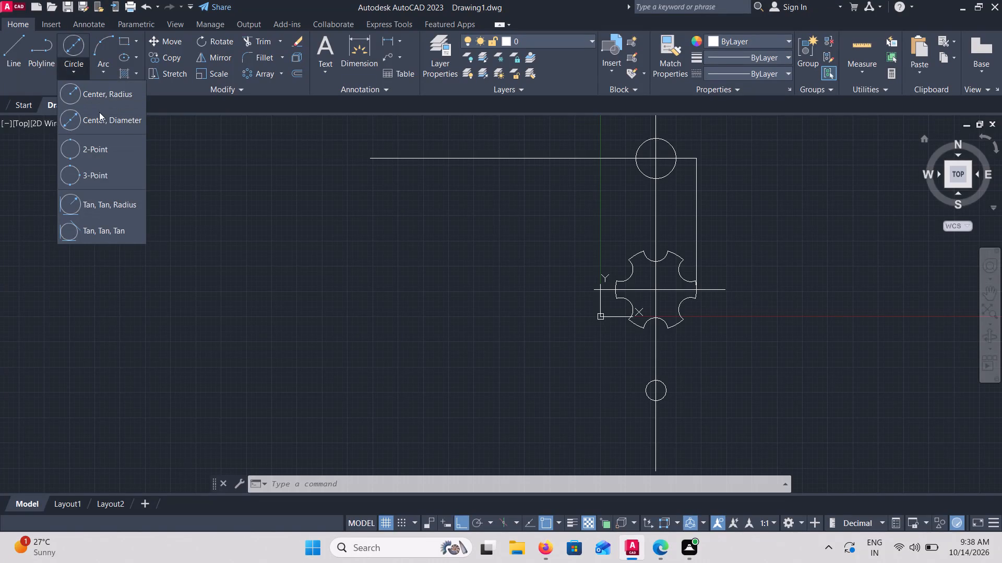
Draw a circle of diameter 32 concentric with the upper circle on the vertical centreline.
{"action": "left_click", "coordinate": [103, 123]}
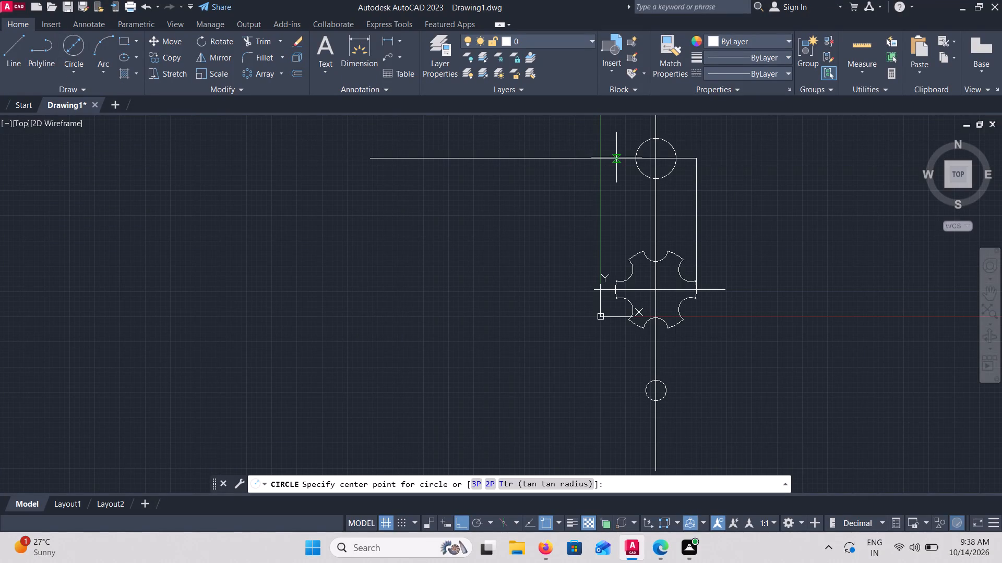
{"action": "left_click", "coordinate": [658, 156]}
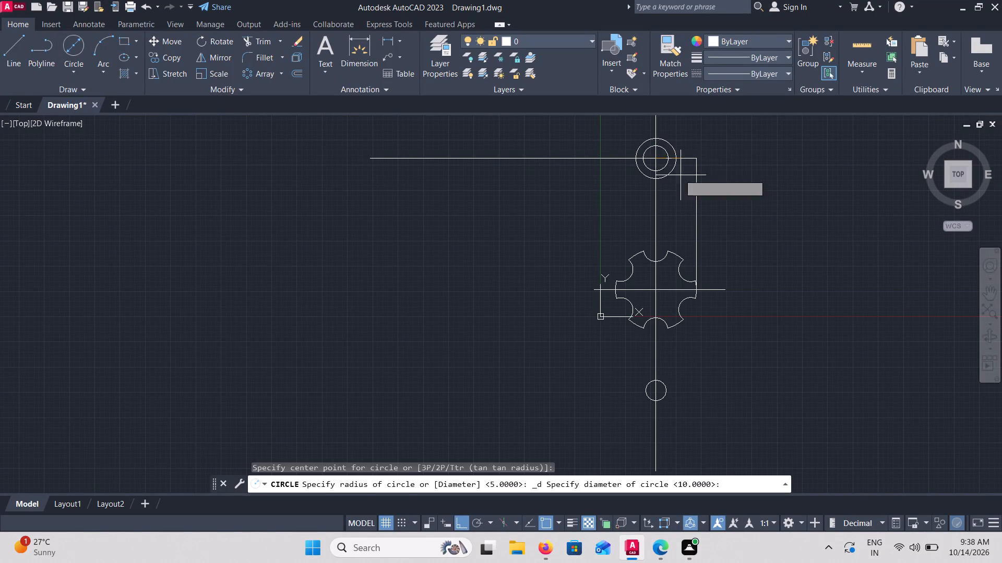
{"action": "type", "text": "32"}
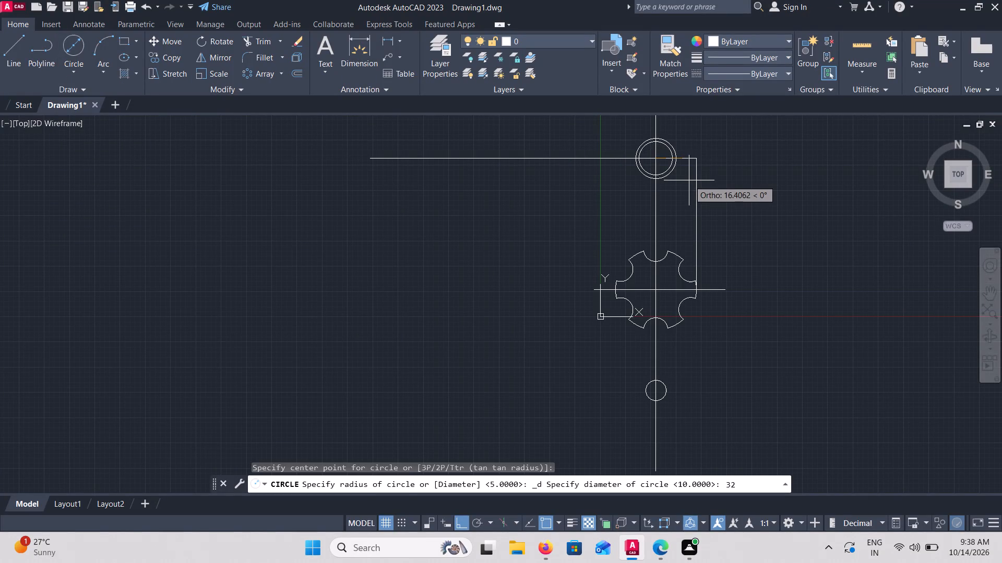
{"action": "key", "text": "Return"}
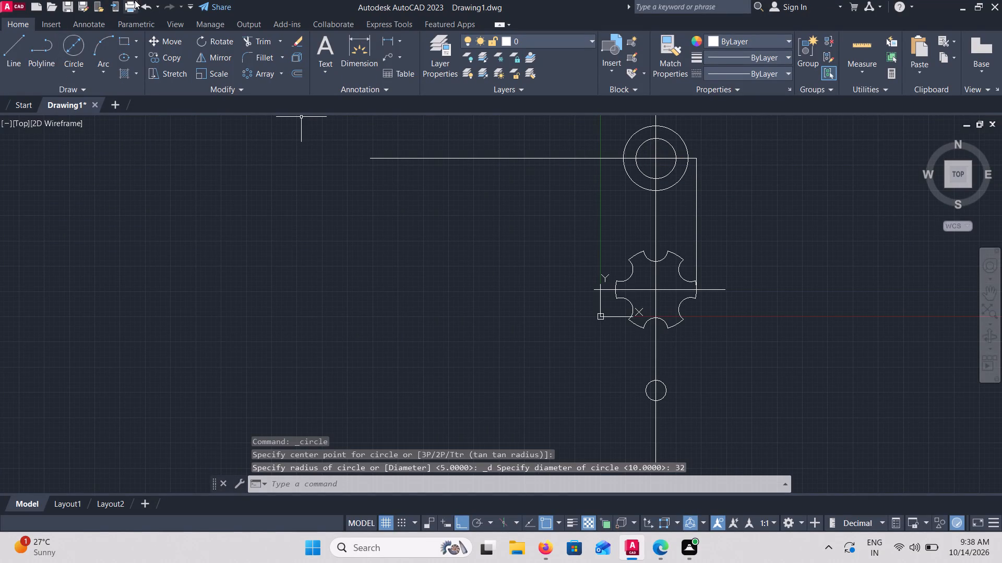
Draw a circle of diameter 20 concentric with the small circle below the notched profile.
{"action": "left_click", "coordinate": [73, 62]}
{"action": "left_click", "coordinate": [83, 114]}
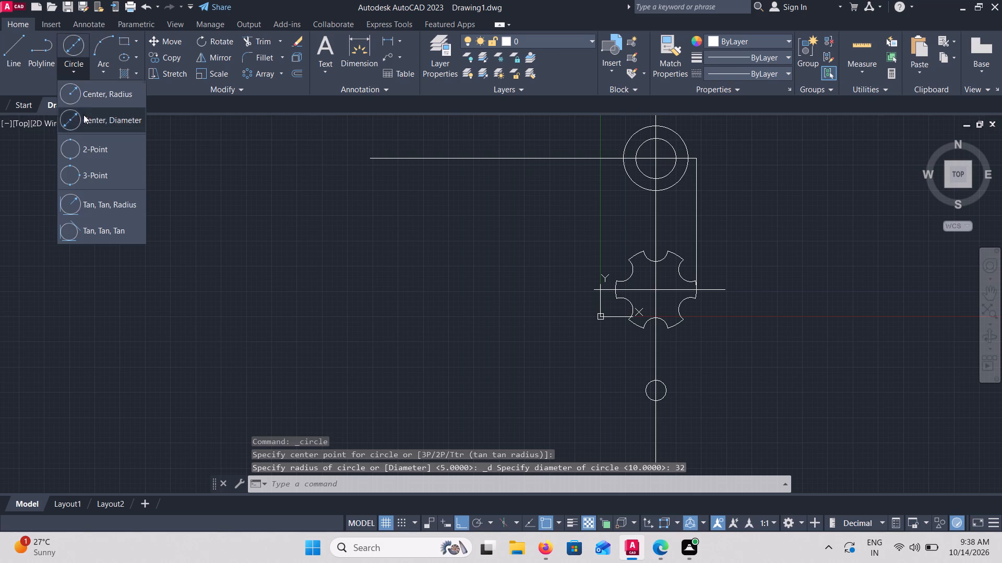
{"action": "left_click", "coordinate": [654, 393]}
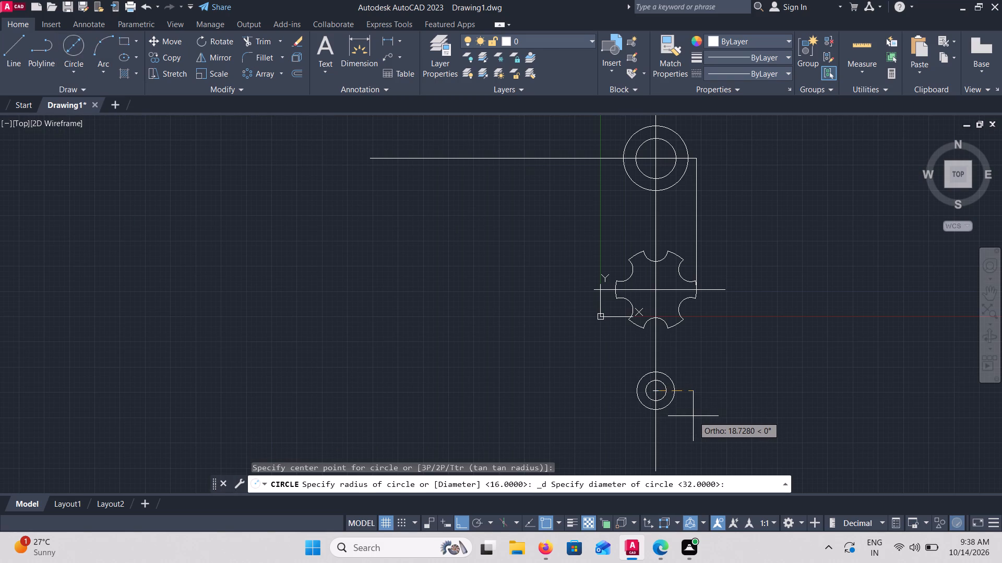
{"action": "key", "text": "2"}
{"action": "key", "text": "0"}
{"action": "key", "text": "Return"}
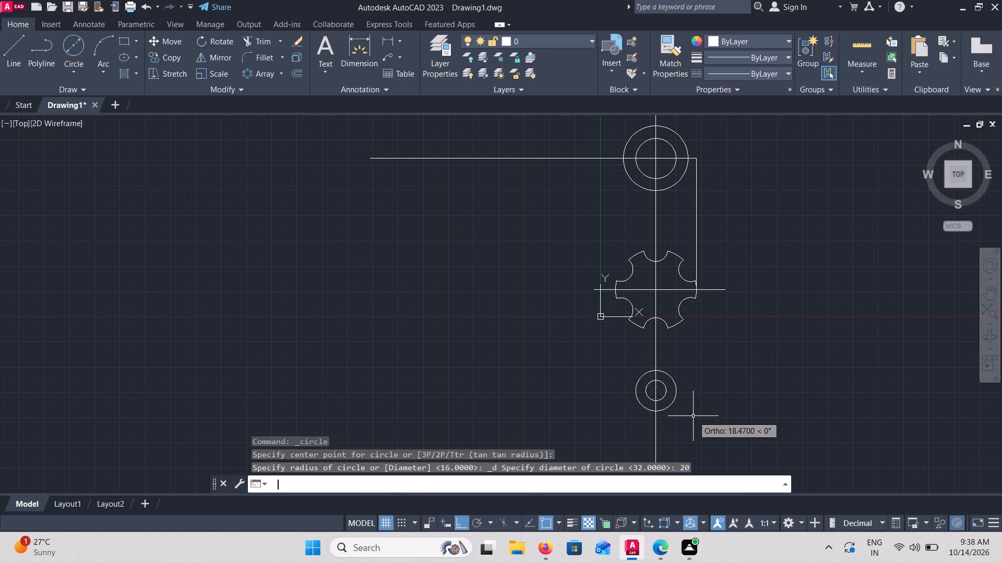
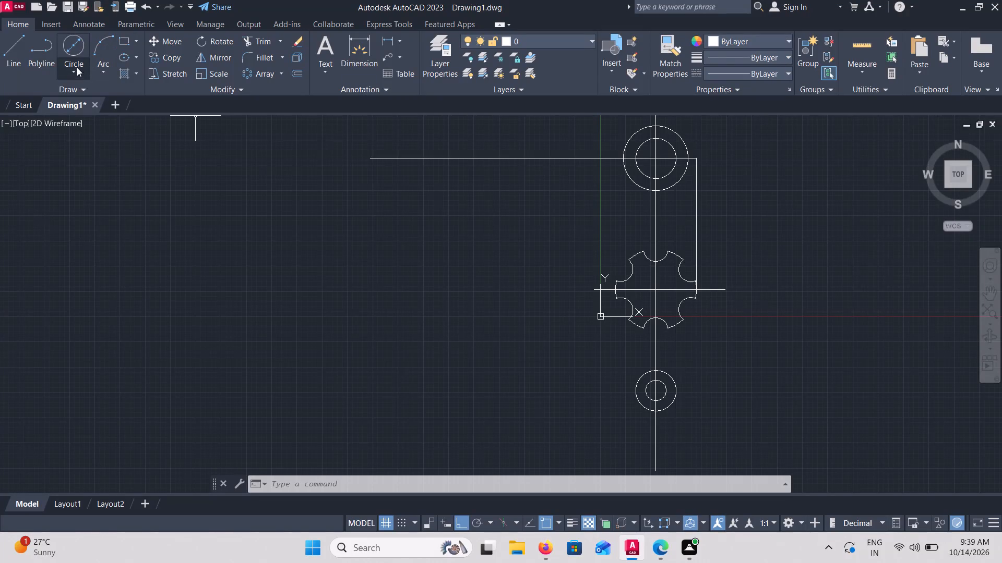
Draw a circle of diameter 66 around the six-notched profile, centred on the intersection of its centrelines.
{"action": "left_click", "coordinate": [76, 68]}
{"action": "left_click", "coordinate": [114, 119]}
{"action": "left_click", "coordinate": [654, 288]}
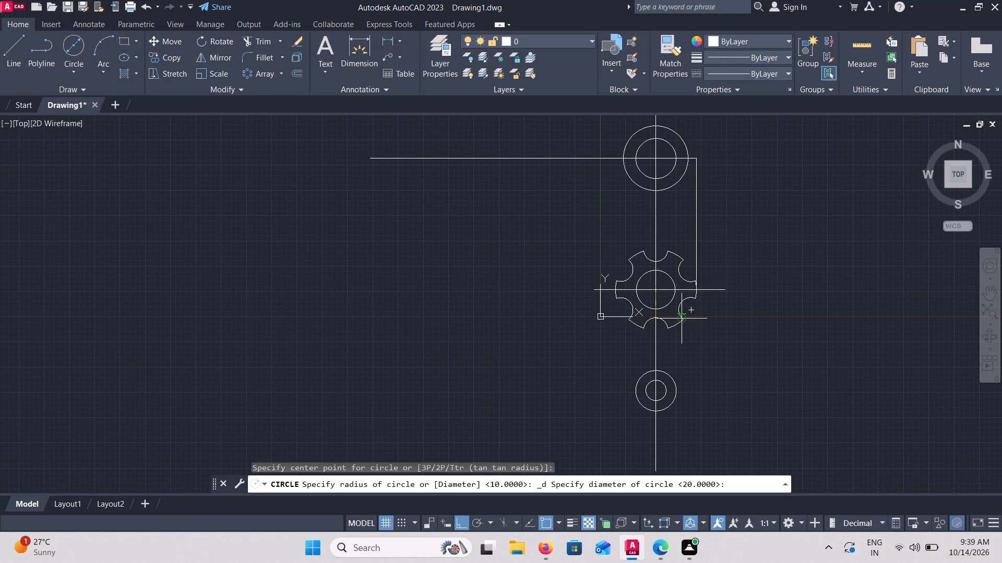
{"action": "type", "text": "66"}
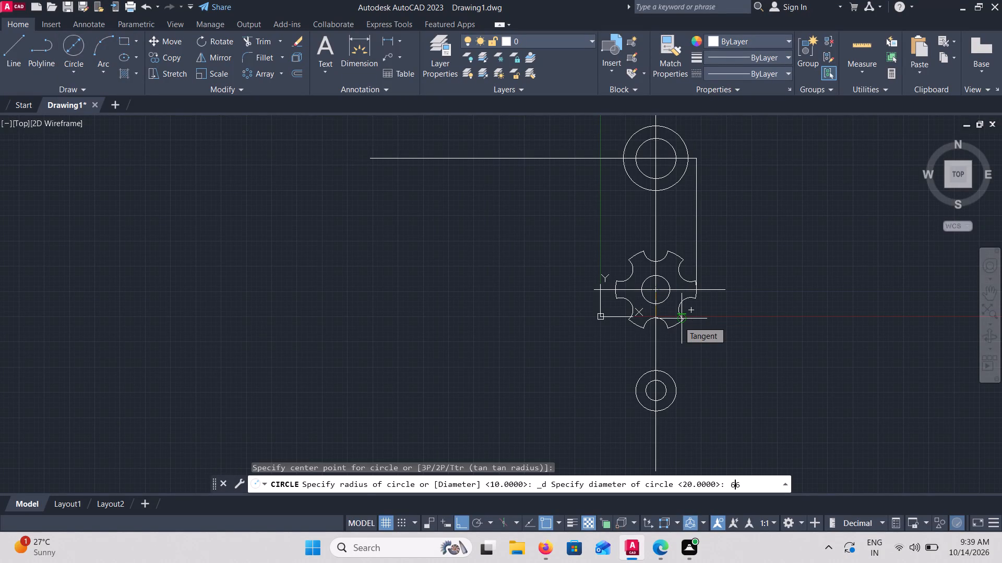
{"action": "key", "text": "Return"}
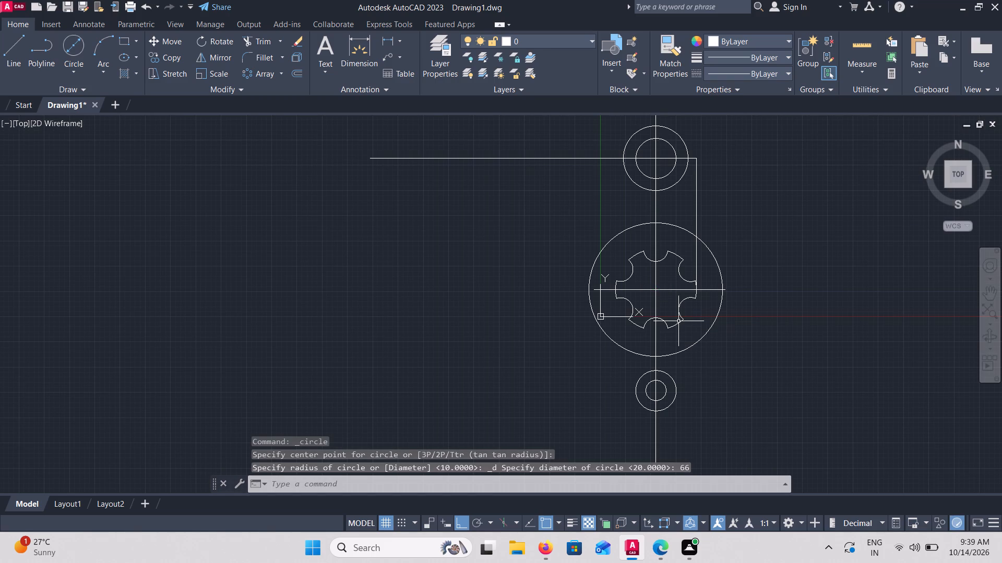
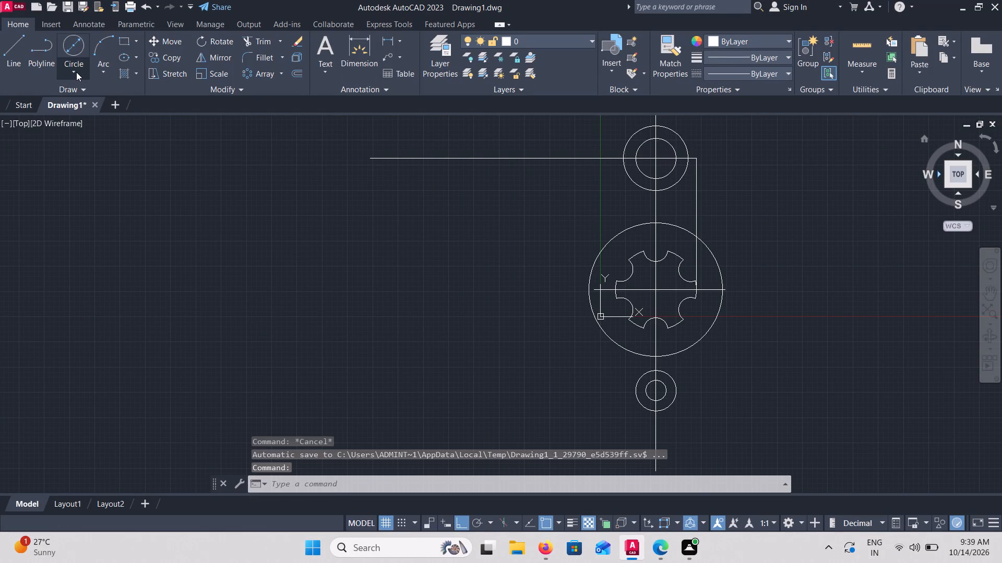
Start another circle defined by its centre point.
{"action": "left_click", "coordinate": [76, 71]}
{"action": "left_click", "coordinate": [88, 96]}
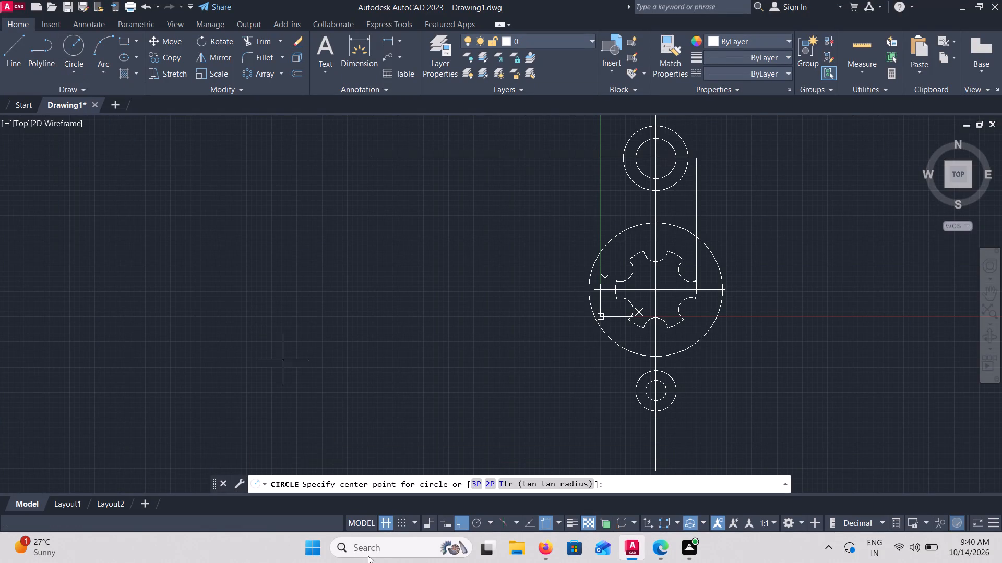
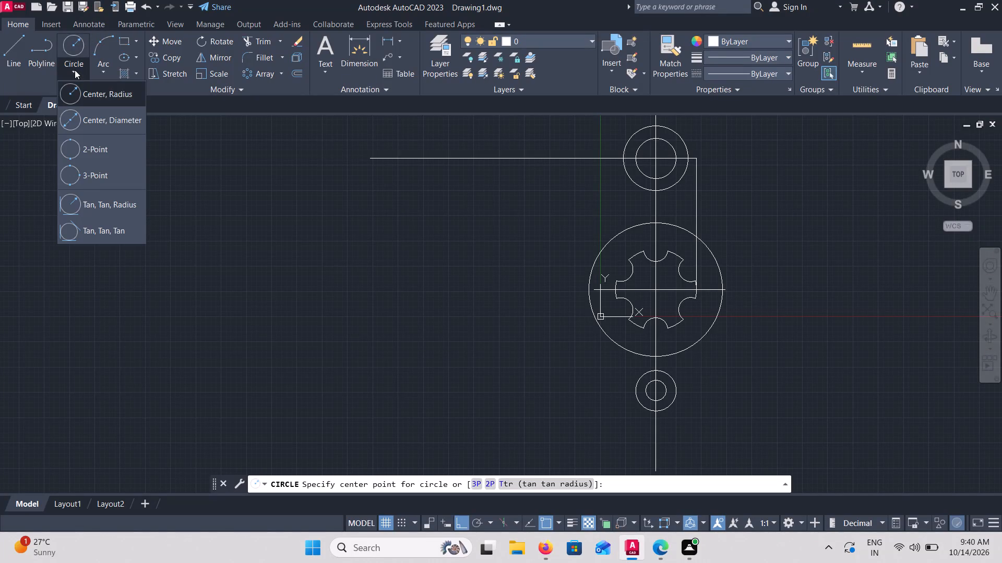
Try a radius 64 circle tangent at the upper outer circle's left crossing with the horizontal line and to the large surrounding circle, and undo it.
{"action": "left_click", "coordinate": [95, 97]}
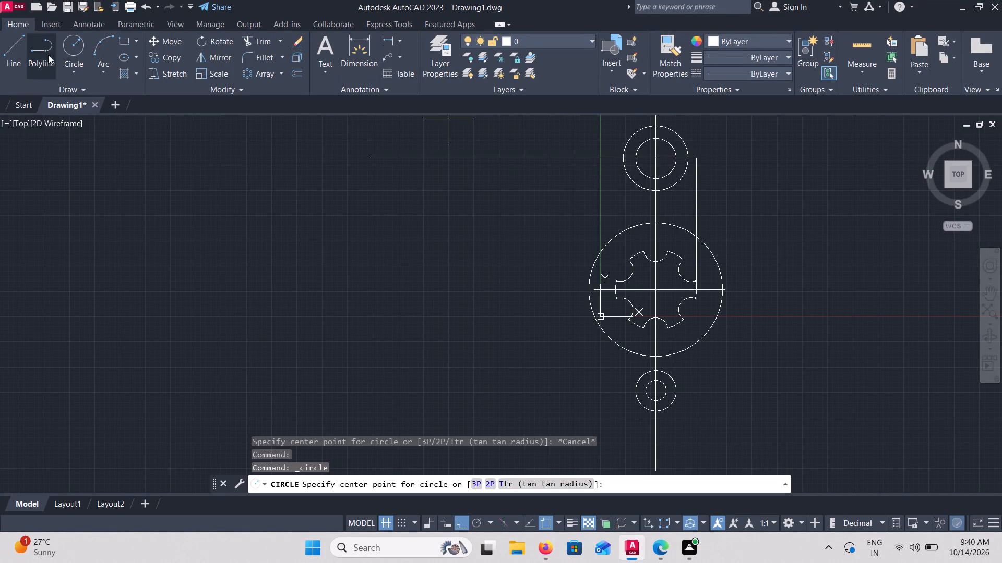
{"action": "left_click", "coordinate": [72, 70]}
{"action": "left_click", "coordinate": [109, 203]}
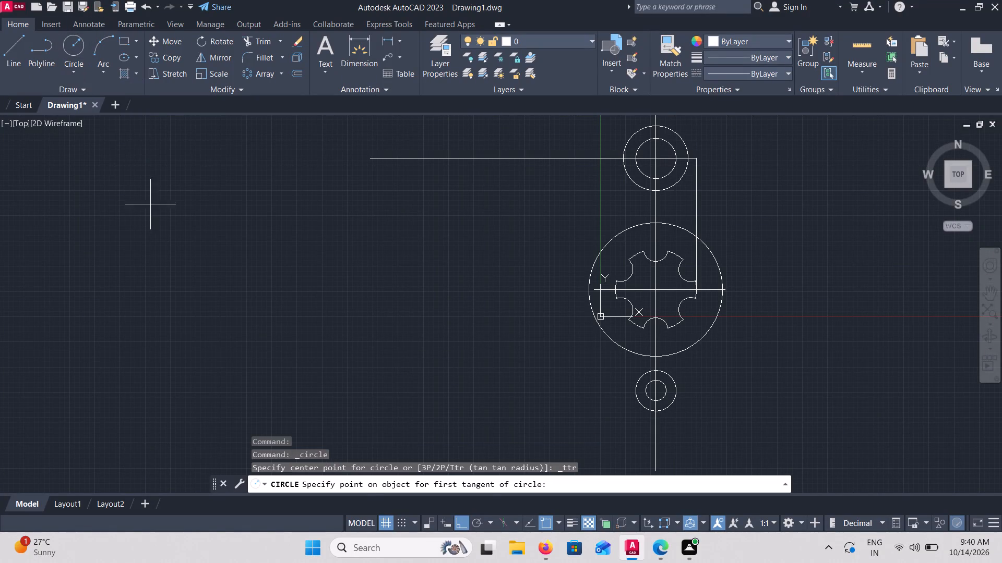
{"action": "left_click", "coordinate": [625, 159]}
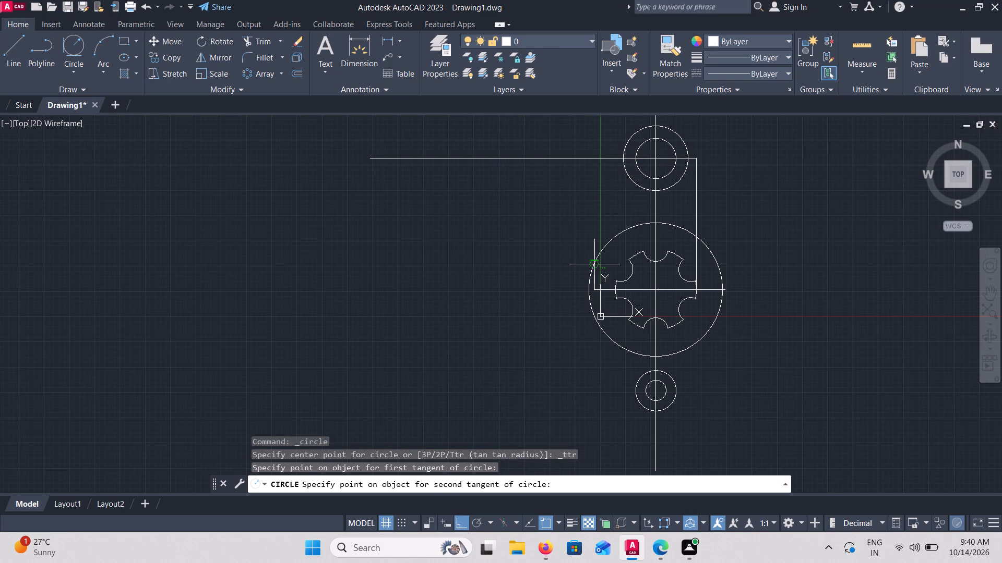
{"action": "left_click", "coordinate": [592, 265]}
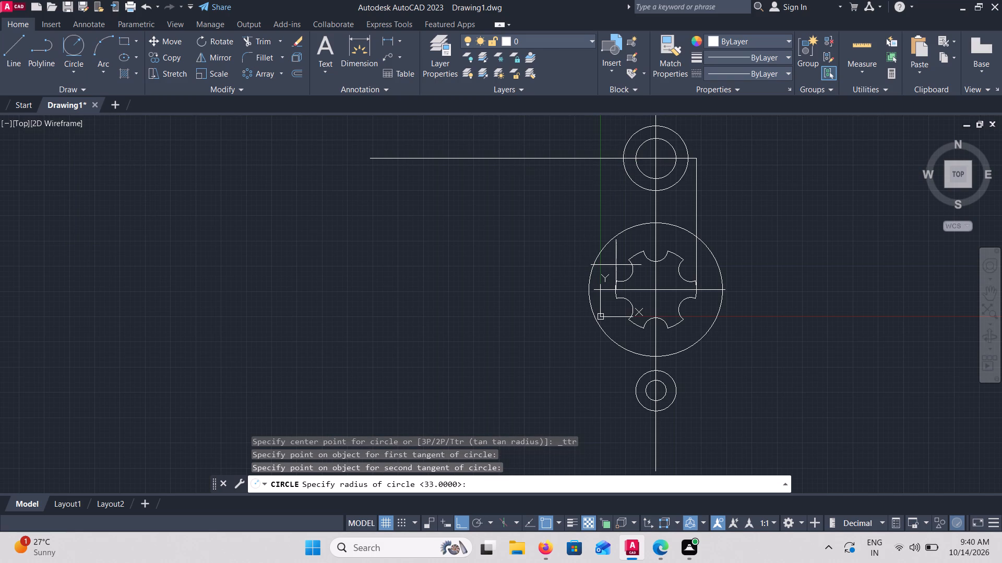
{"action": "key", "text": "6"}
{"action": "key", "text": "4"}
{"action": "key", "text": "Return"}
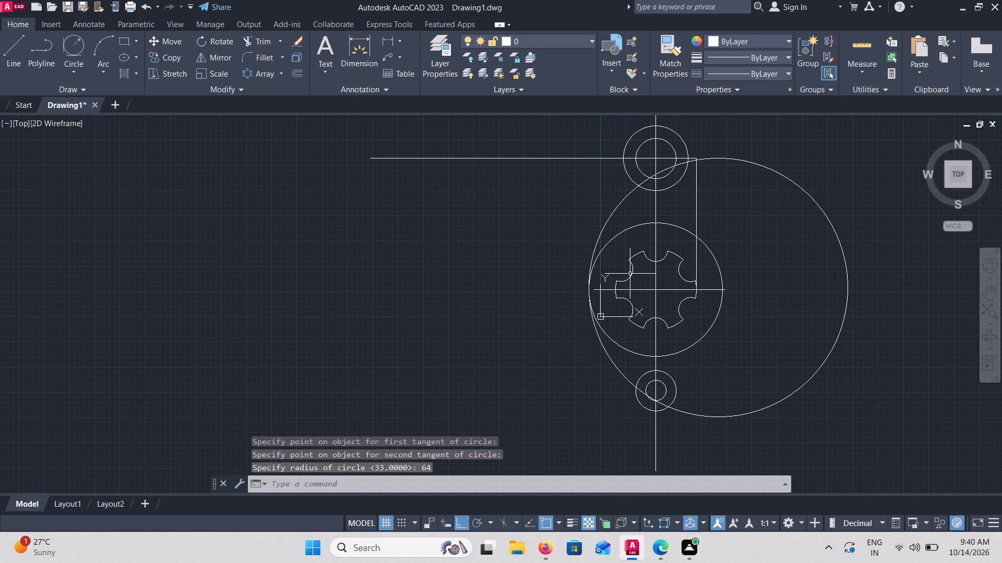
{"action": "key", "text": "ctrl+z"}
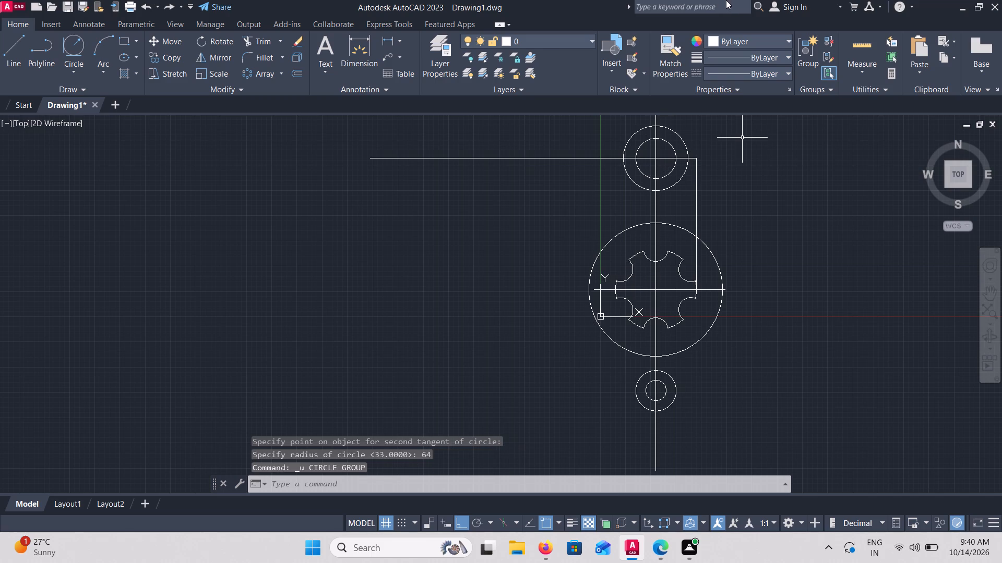
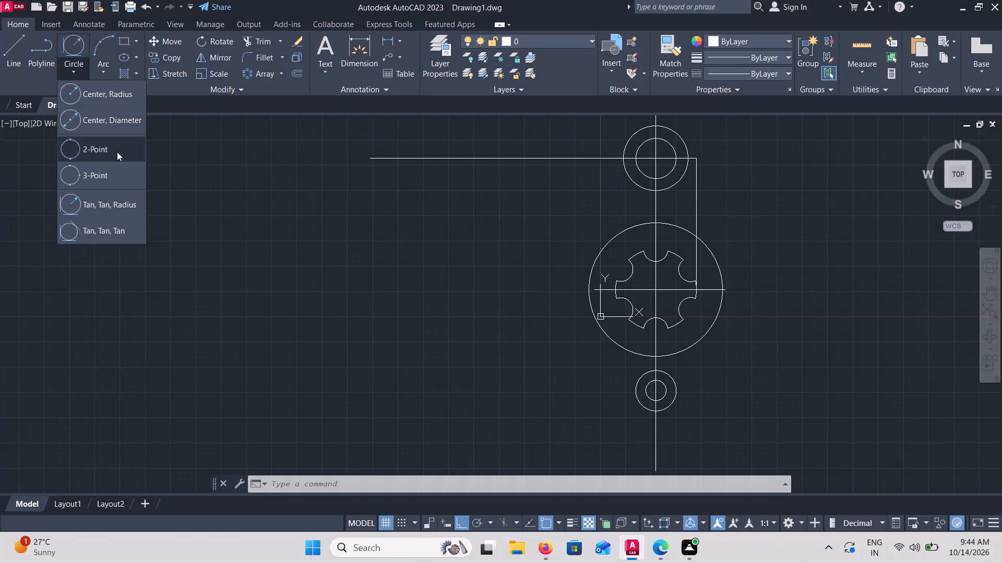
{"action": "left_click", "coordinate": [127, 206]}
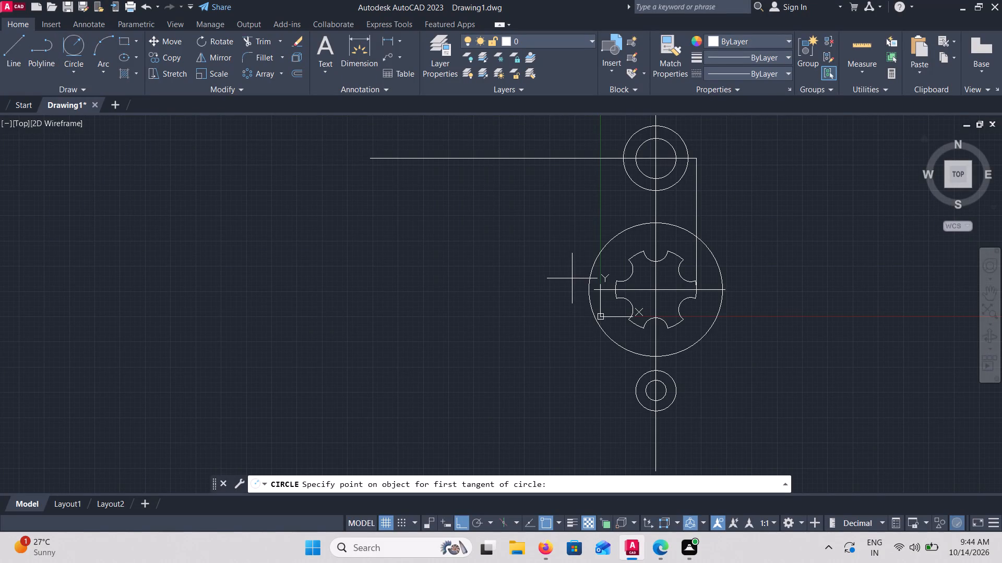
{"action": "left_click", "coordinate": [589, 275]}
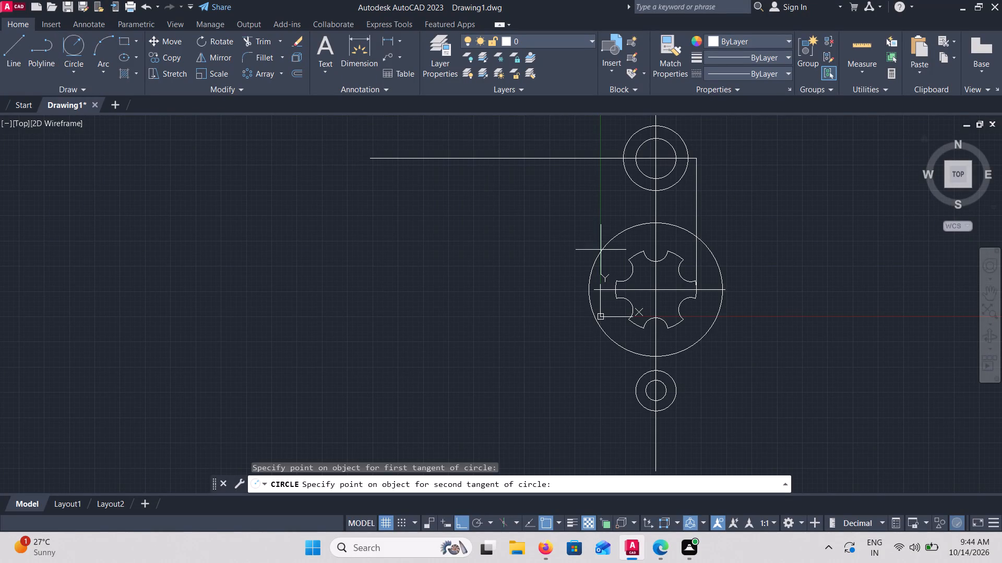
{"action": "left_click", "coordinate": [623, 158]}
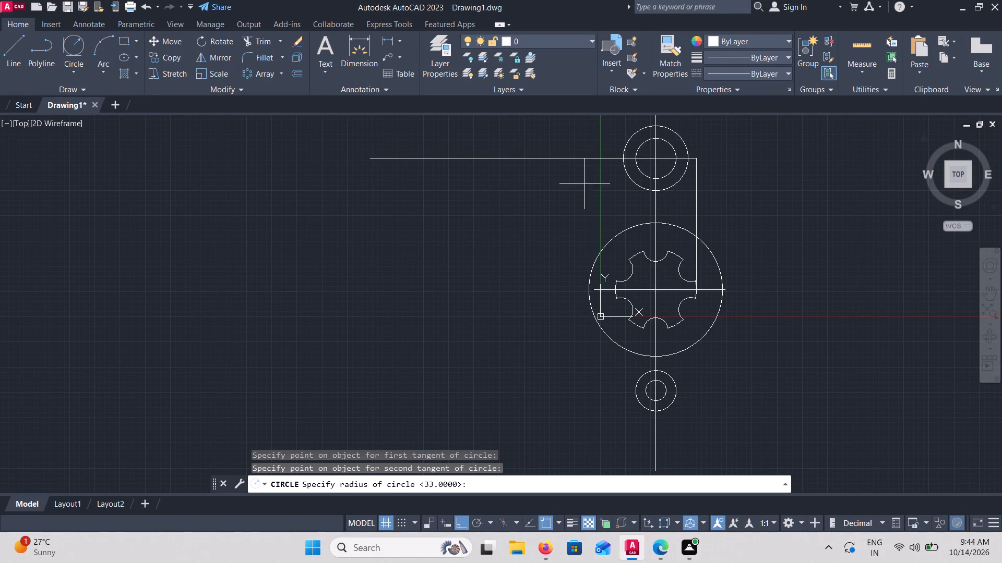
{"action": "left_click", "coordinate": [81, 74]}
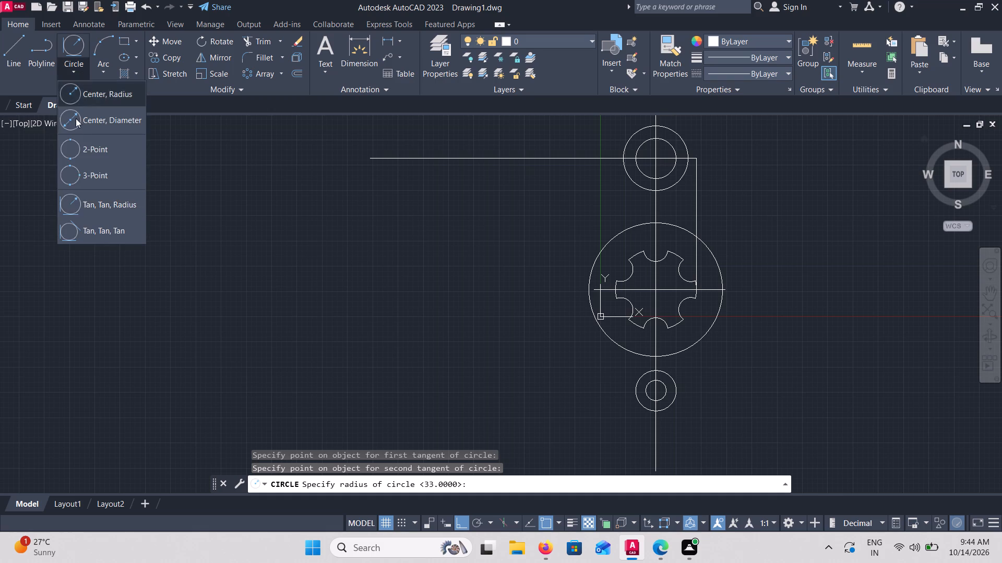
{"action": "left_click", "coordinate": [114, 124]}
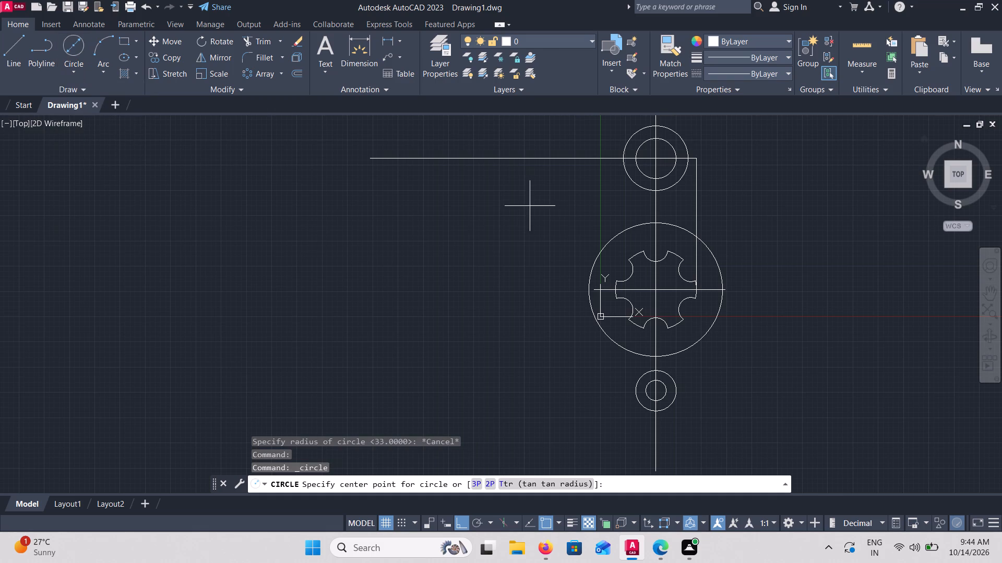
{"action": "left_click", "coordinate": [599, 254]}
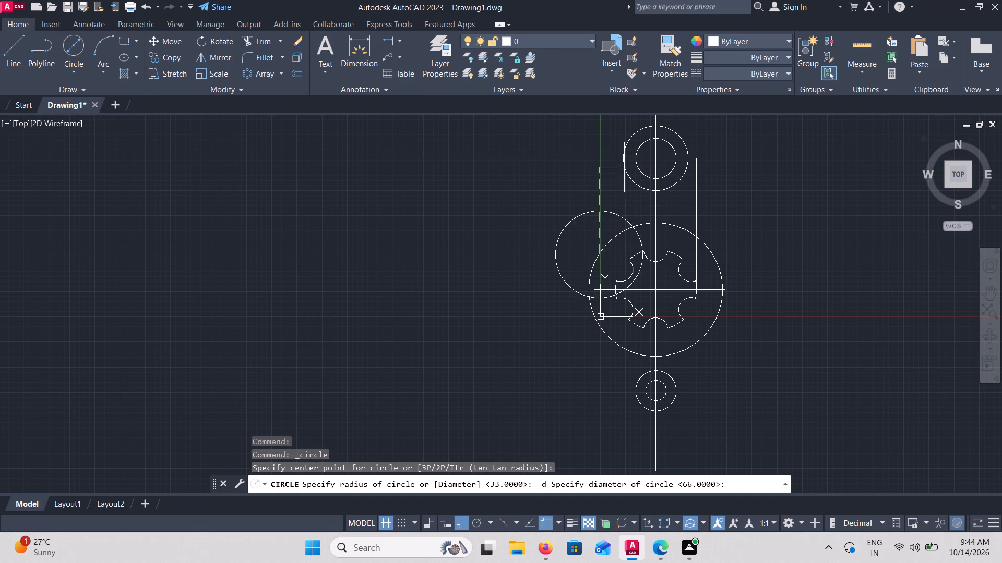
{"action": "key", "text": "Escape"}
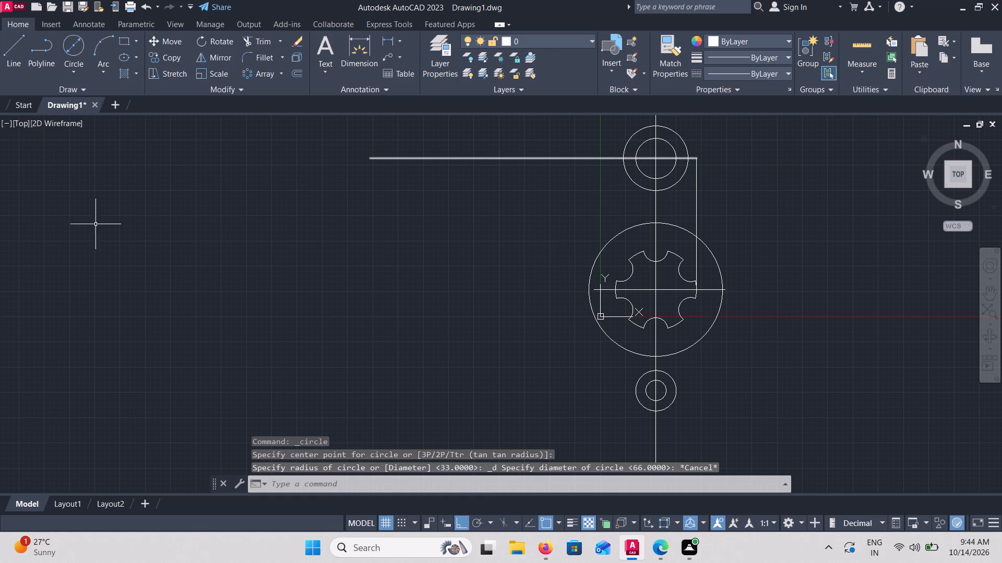
Draw a radius 64 circle tangent to the left sides of the large surrounding circle and the upper outer circle.
{"action": "left_click", "coordinate": [79, 75]}
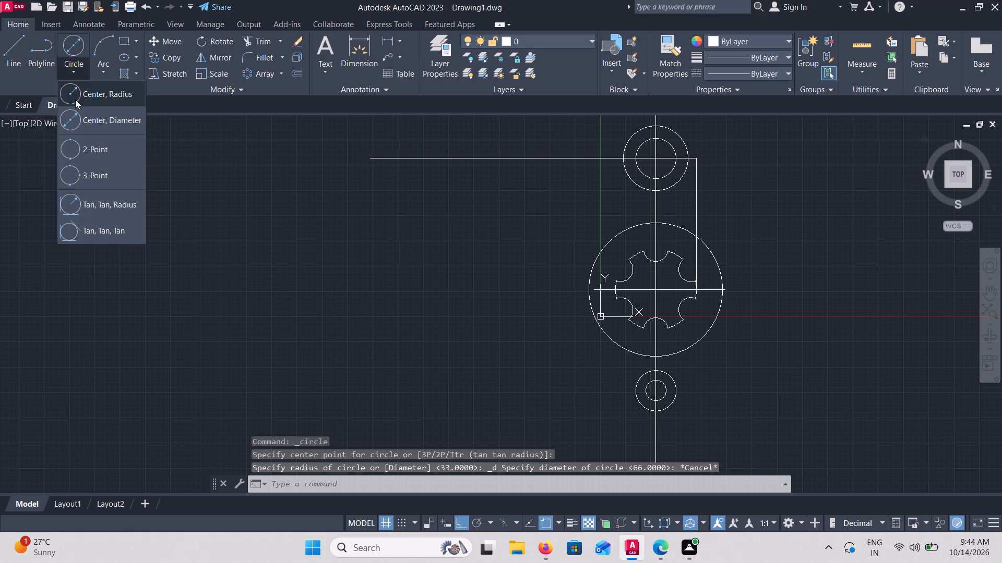
{"action": "left_click", "coordinate": [112, 207]}
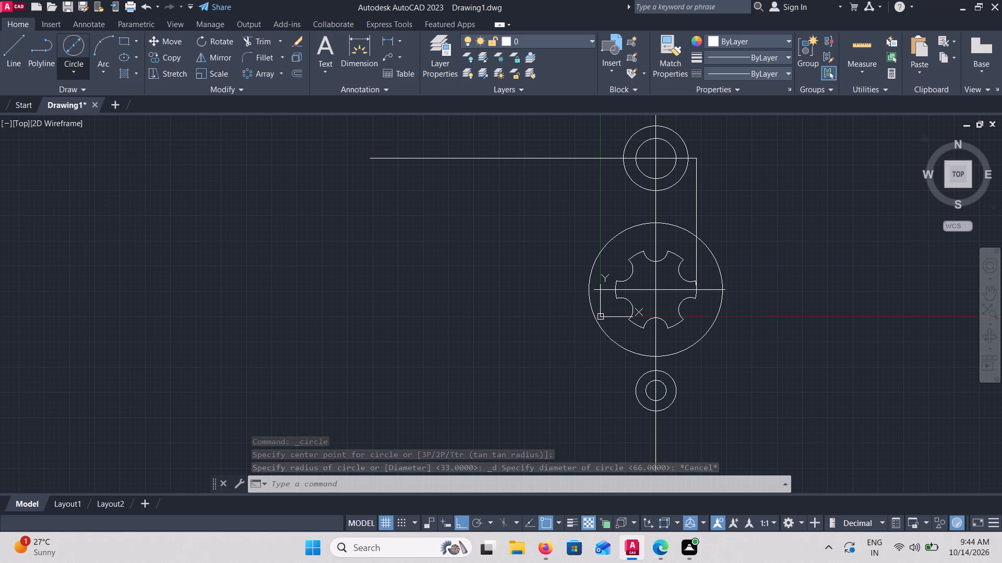
{"action": "left_click", "coordinate": [593, 268]}
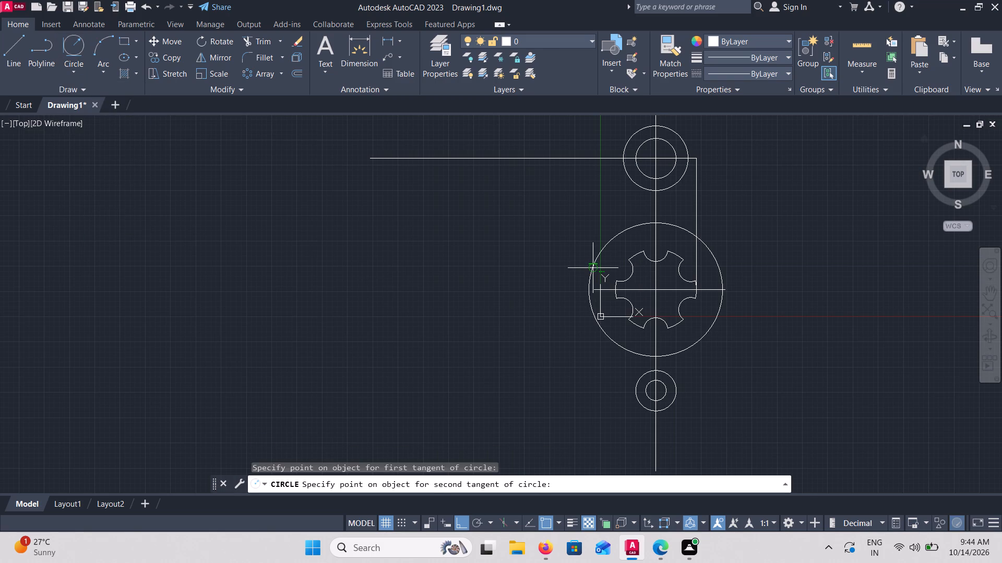
{"action": "left_click", "coordinate": [624, 161]}
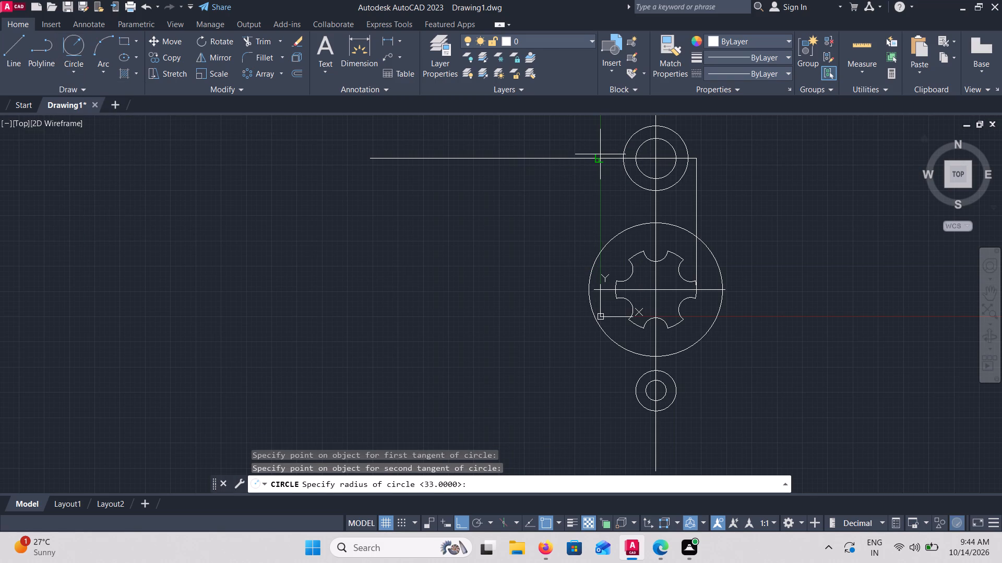
{"action": "type", "text": "64"}
{"action": "key", "text": "Return"}
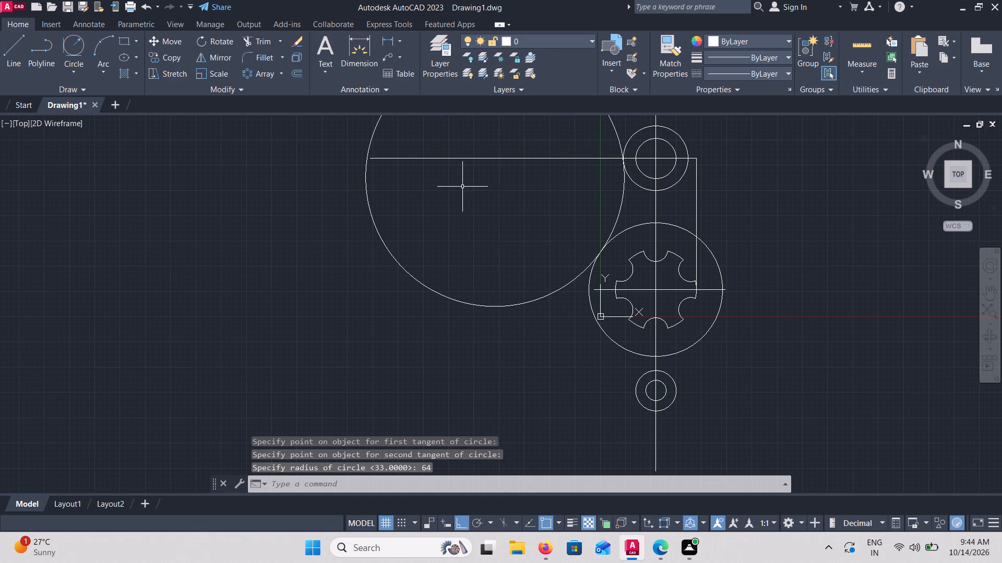
Trim the horizontal line's left extension and the radius 64 circle, keeping only the tangent arc between the two circles.
{"action": "scroll", "coordinate": [462, 187], "scroll_direction": "down", "scroll_amount": 2}
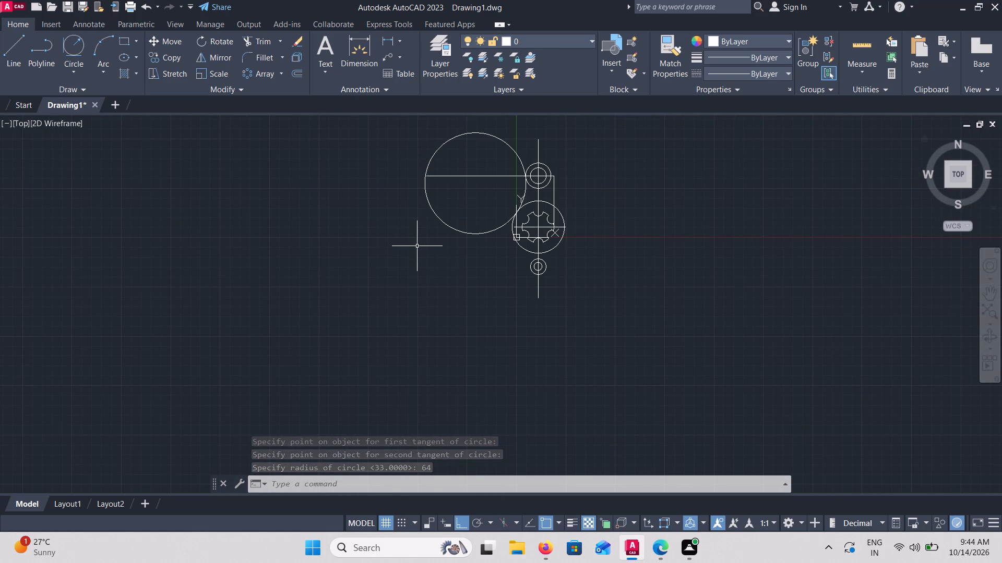
{"action": "type", "text": "tr"}
{"action": "key", "text": "Return"}
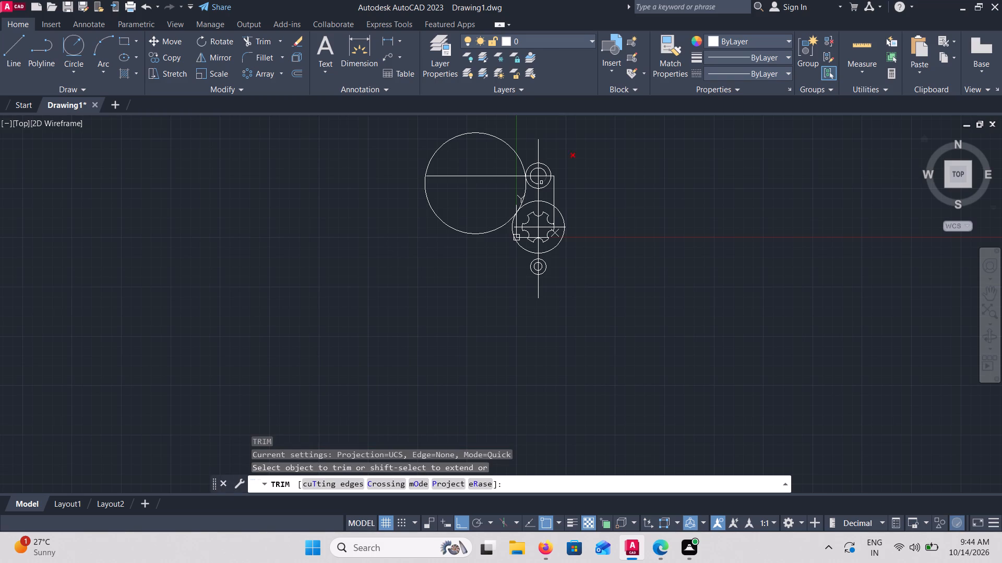
{"action": "left_click", "coordinate": [470, 175]}
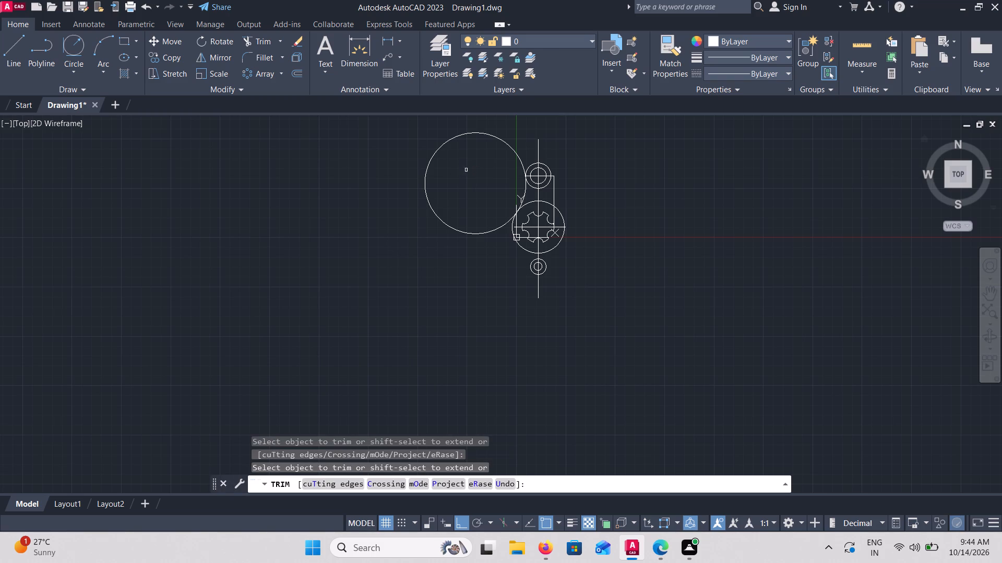
{"action": "left_click", "coordinate": [443, 150]}
{"action": "left_click", "coordinate": [442, 143]}
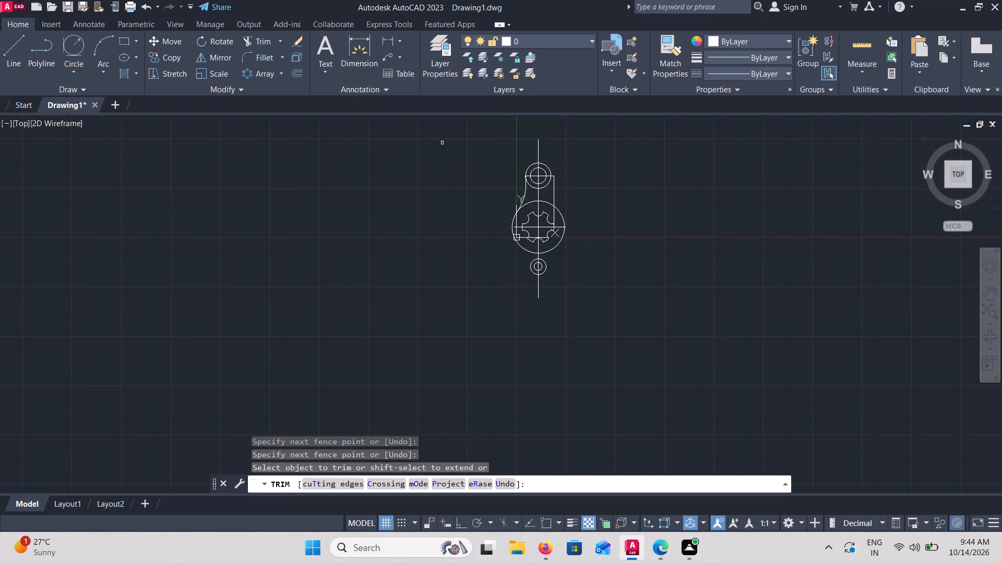
{"action": "scroll", "coordinate": [454, 203], "scroll_direction": "up", "scroll_amount": 3}
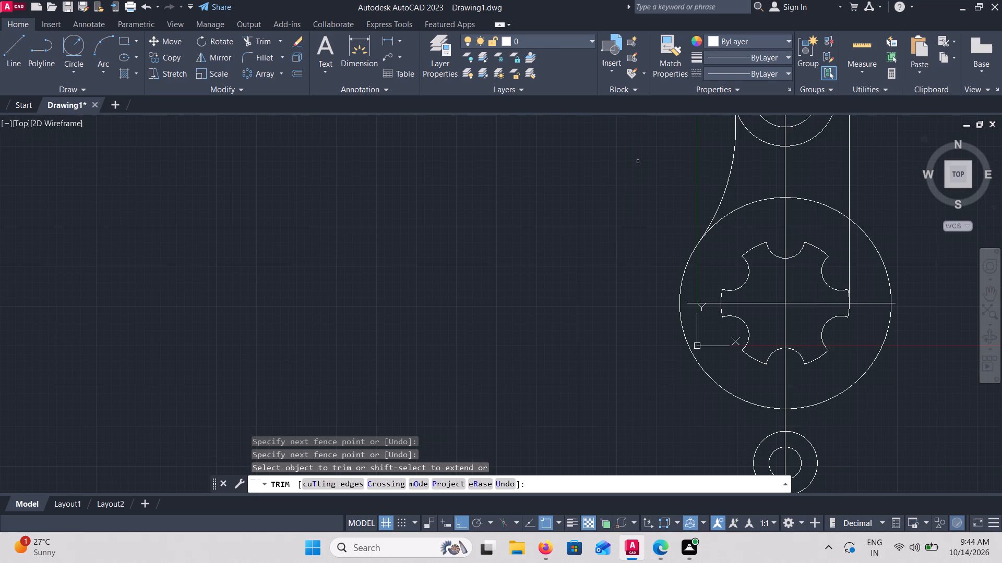
{"action": "scroll", "coordinate": [643, 206], "scroll_direction": "down", "scroll_amount": 2}
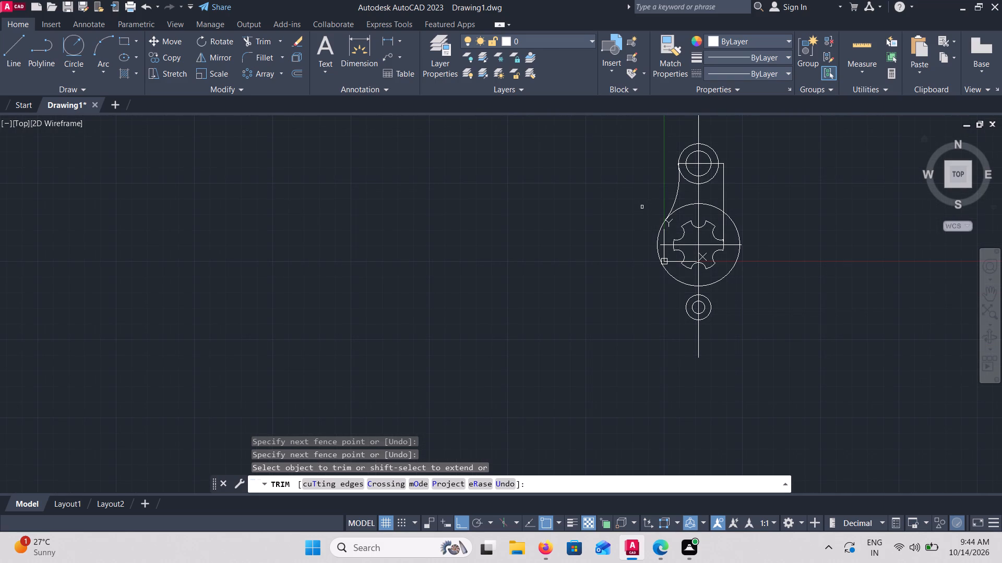
{"action": "scroll", "coordinate": [721, 166], "scroll_direction": "up", "scroll_amount": 2}
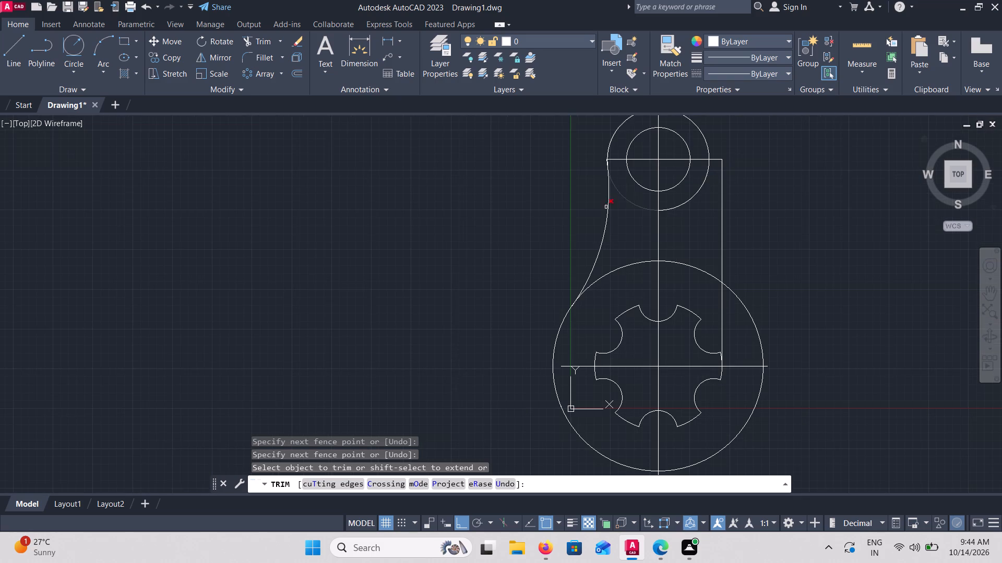
{"action": "key", "text": "Escape"}
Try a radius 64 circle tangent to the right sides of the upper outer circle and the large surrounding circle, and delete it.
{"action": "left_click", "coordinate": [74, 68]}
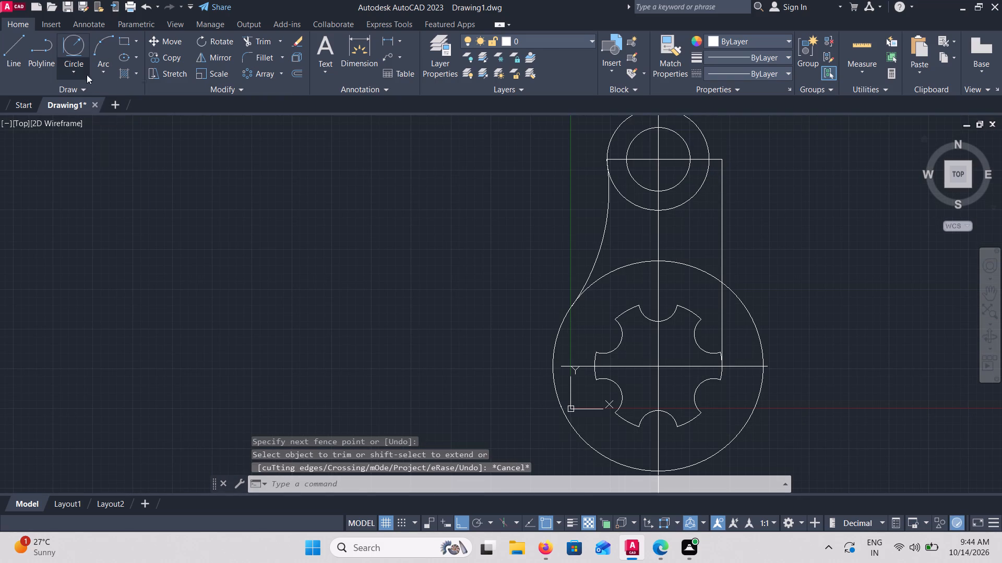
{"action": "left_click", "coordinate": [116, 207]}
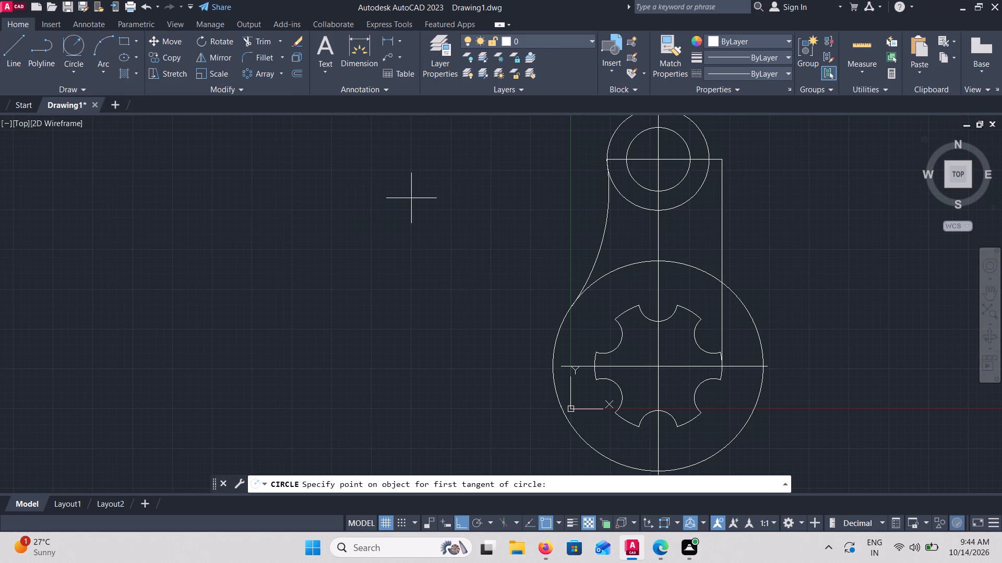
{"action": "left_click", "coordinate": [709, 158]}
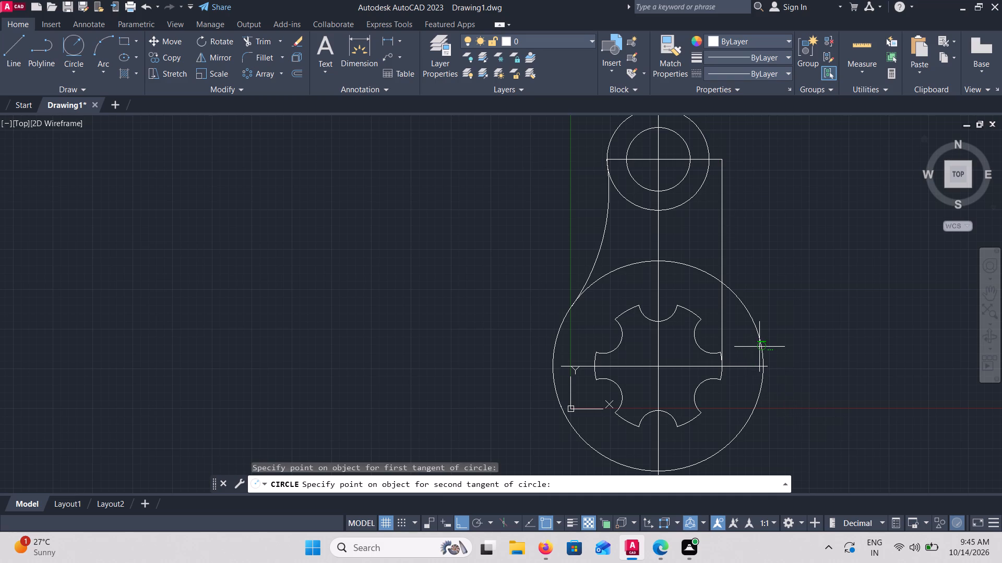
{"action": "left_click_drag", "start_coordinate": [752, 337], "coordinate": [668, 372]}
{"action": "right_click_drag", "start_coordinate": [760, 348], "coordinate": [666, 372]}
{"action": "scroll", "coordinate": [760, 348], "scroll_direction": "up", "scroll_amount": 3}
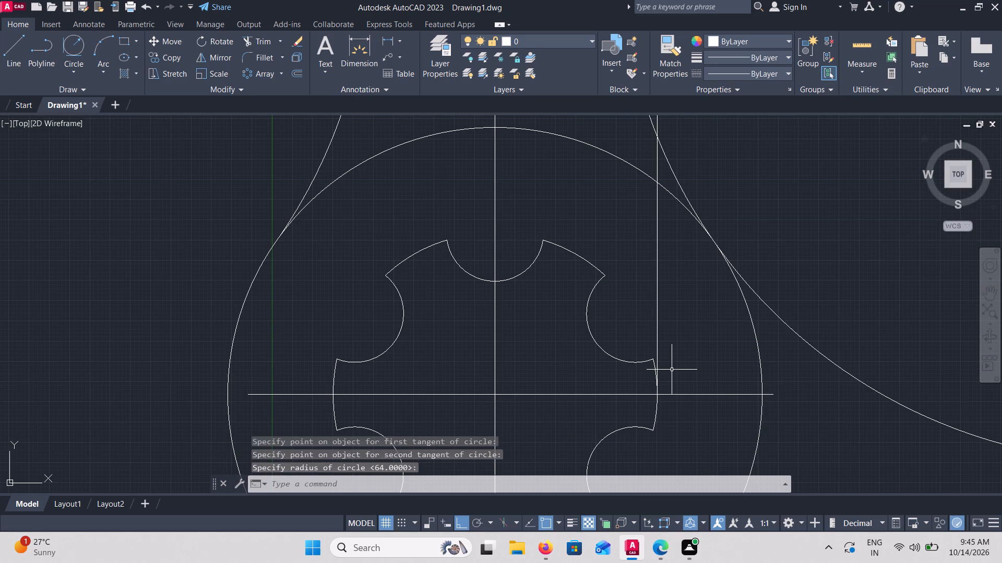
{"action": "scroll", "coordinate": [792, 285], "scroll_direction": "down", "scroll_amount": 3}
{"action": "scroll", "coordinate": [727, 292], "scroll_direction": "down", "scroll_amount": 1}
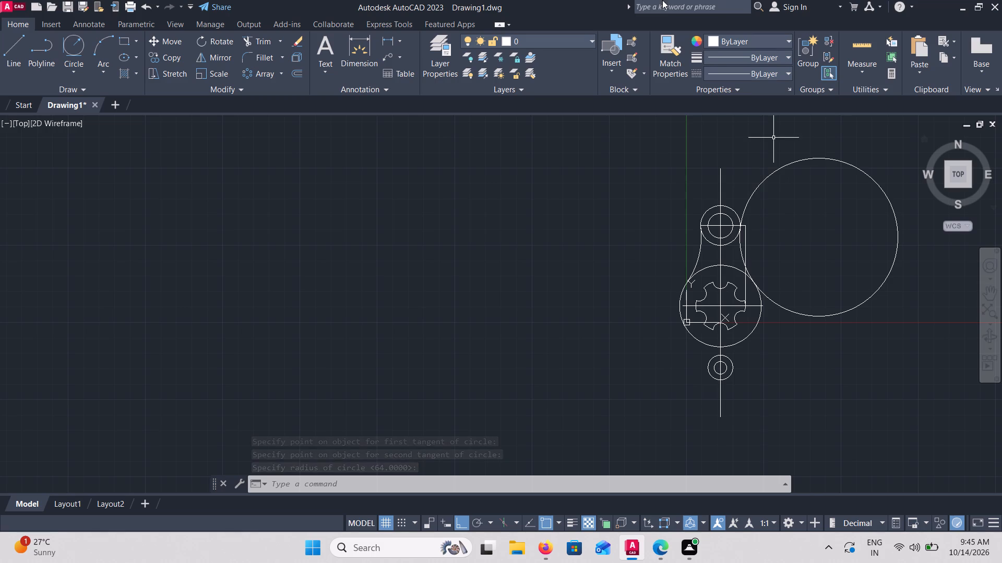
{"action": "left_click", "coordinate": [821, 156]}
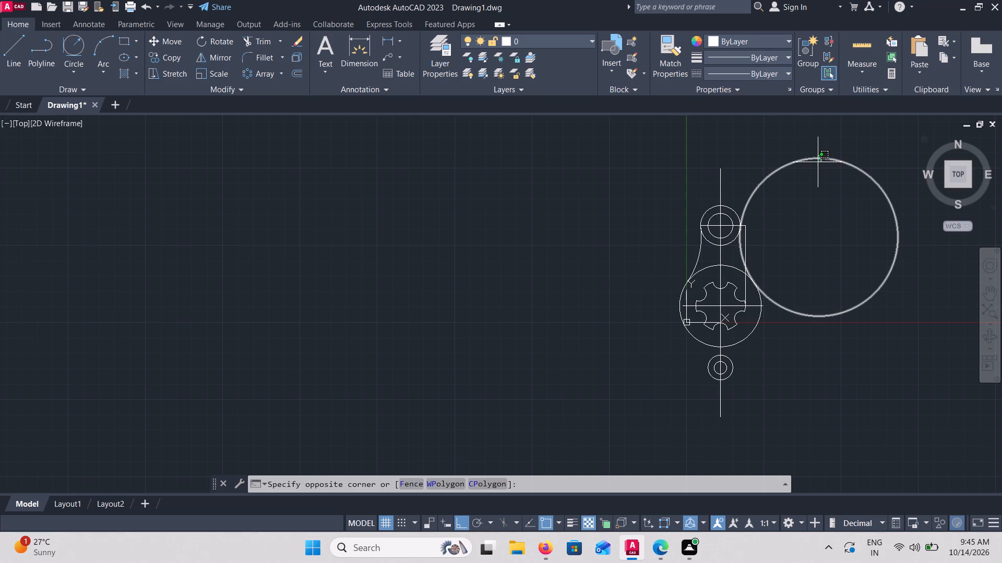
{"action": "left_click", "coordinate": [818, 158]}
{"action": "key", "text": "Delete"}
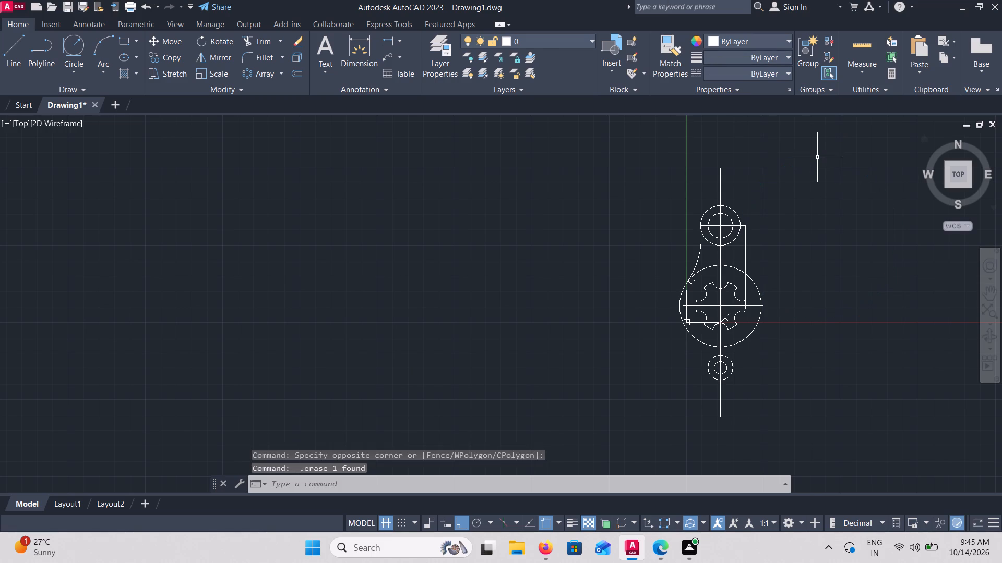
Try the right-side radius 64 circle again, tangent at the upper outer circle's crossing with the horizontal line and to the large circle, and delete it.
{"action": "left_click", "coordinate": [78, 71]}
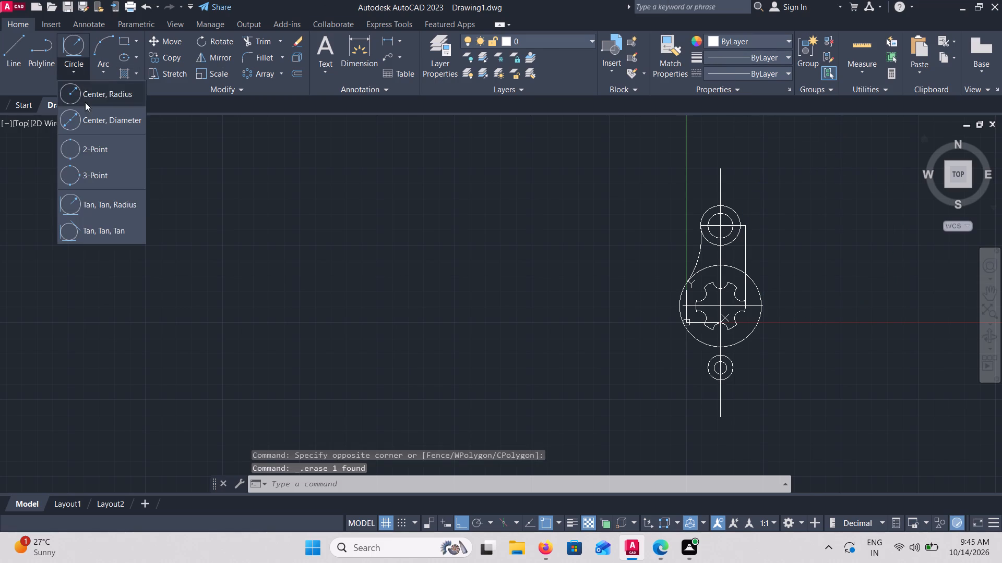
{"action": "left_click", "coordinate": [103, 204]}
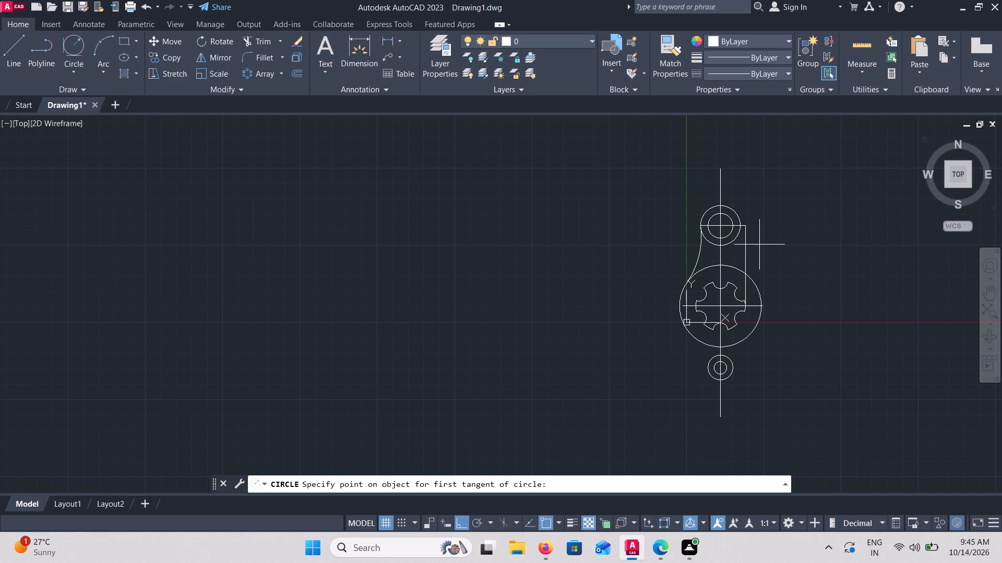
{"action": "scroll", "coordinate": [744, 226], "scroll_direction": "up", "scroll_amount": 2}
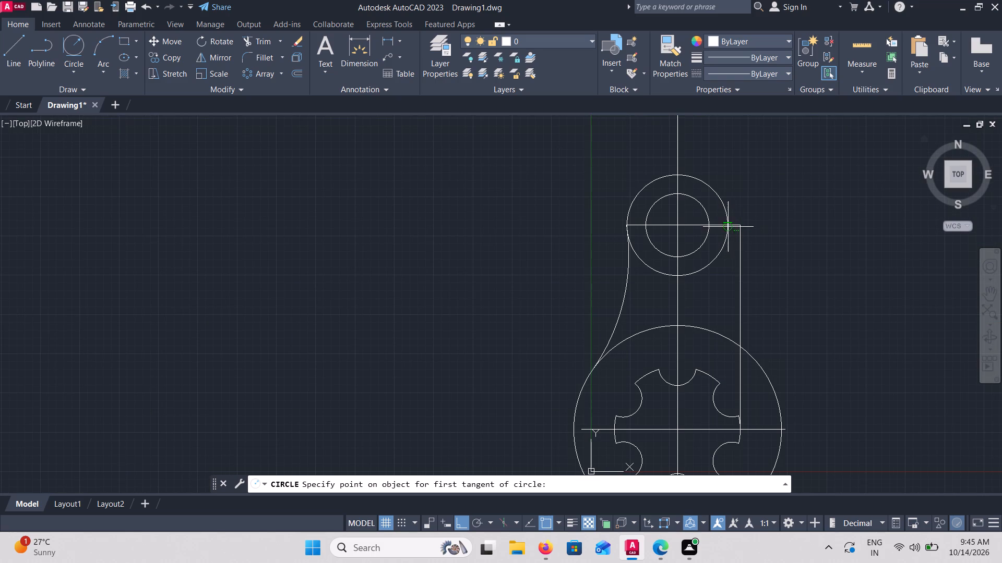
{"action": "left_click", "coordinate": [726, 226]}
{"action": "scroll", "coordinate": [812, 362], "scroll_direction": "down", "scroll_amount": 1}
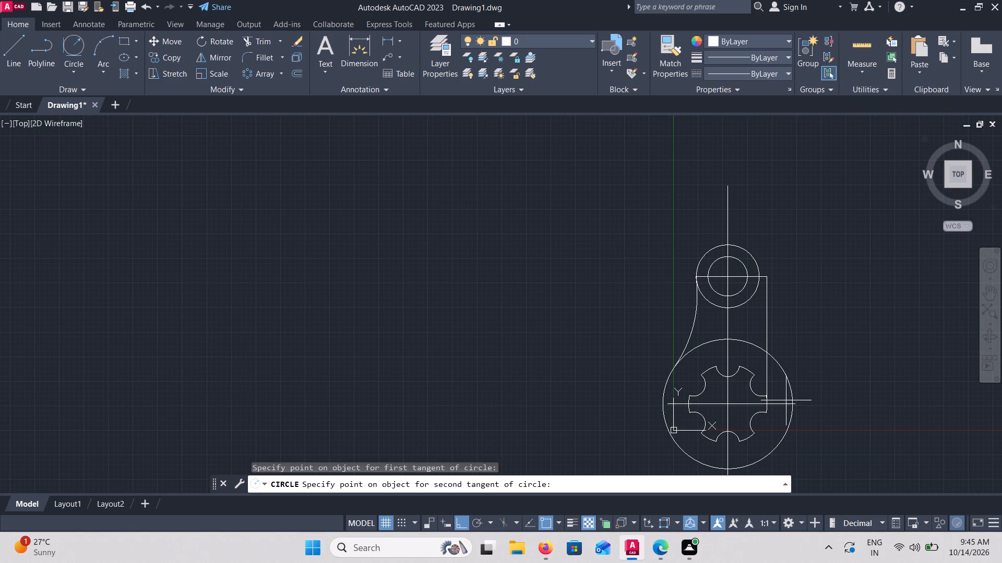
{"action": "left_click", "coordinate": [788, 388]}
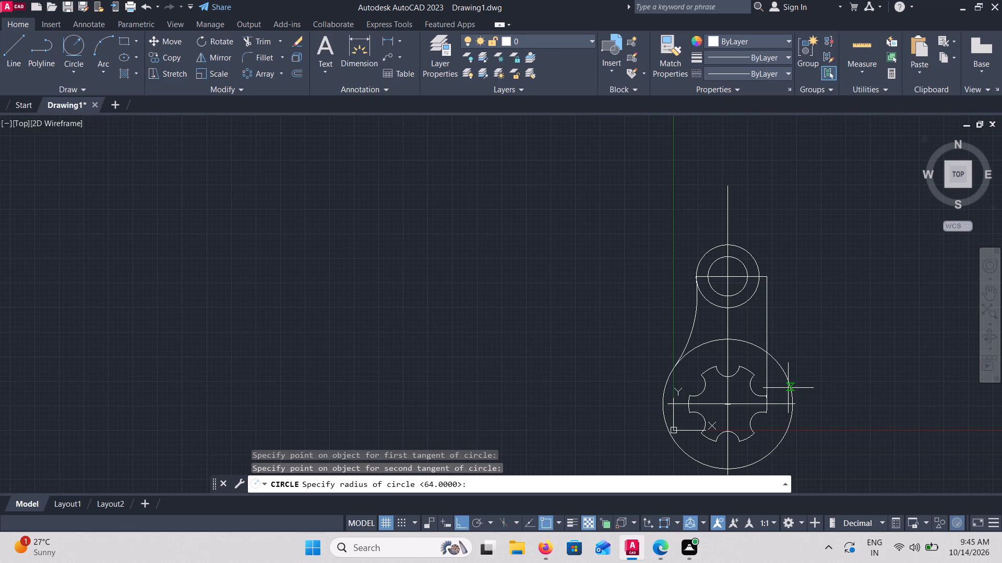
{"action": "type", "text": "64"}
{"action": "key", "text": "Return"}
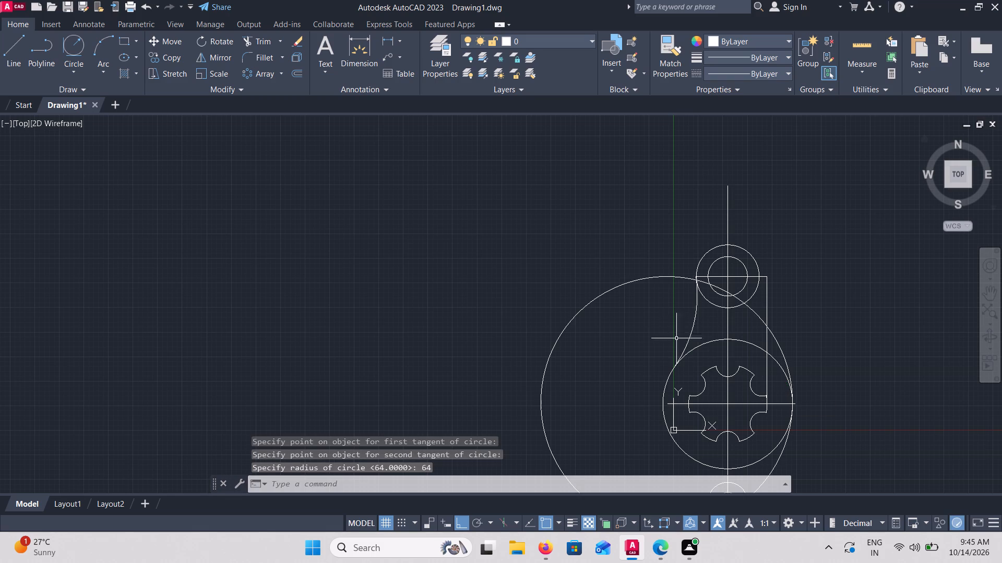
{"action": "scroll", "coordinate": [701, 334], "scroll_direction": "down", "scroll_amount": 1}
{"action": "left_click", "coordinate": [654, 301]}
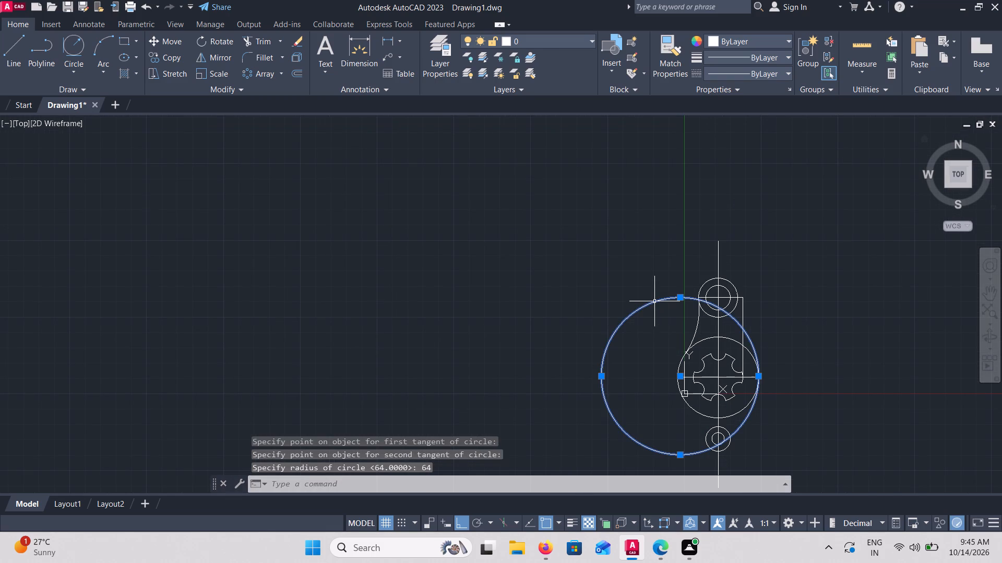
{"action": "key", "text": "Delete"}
Erase the vertical construction line on the right side between the upper horizontal line and the notched profile.
{"action": "scroll", "coordinate": [731, 337], "scroll_direction": "up", "scroll_amount": 3}
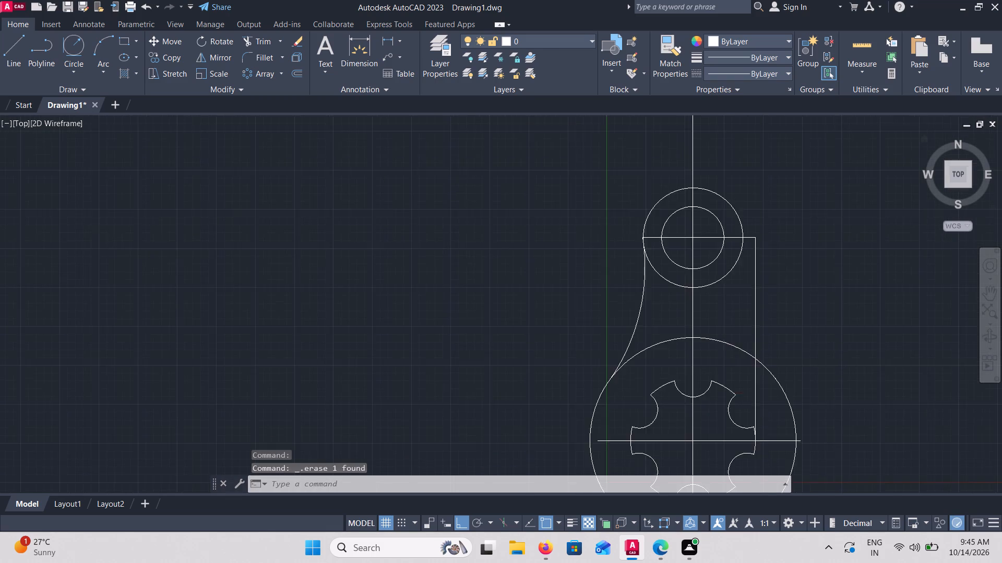
{"action": "left_click", "coordinate": [767, 274]}
{"action": "key", "text": "Delete"}
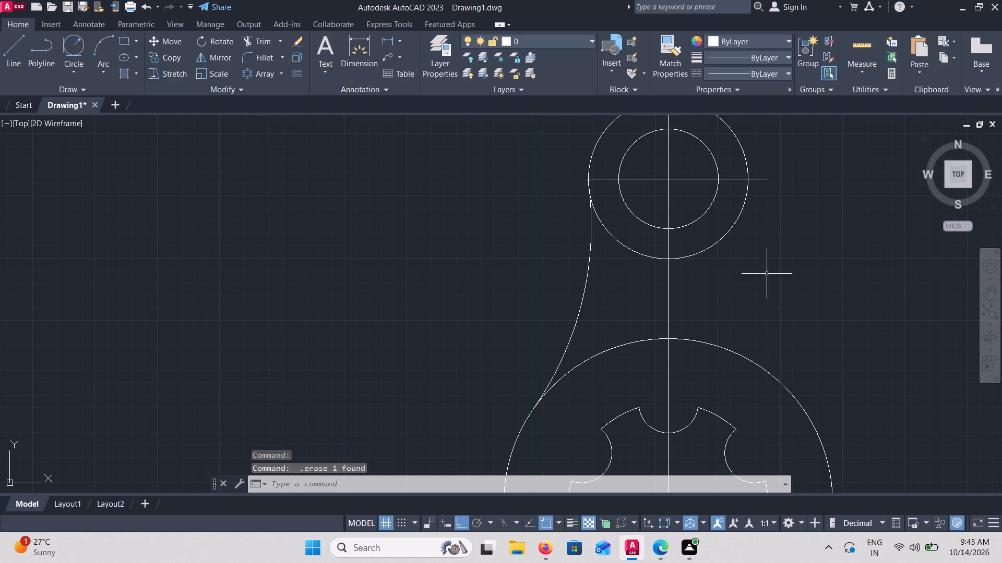
Erase the horizontal construction line through the centre of the upper concentric circles.
{"action": "left_click", "coordinate": [696, 180]}
{"action": "key", "text": "Delete"}
Draw a radius 64 circle tangent to the right sides of the upper outer circle and the large surrounding circle.
{"action": "scroll", "coordinate": [766, 232], "scroll_direction": "down", "scroll_amount": 1}
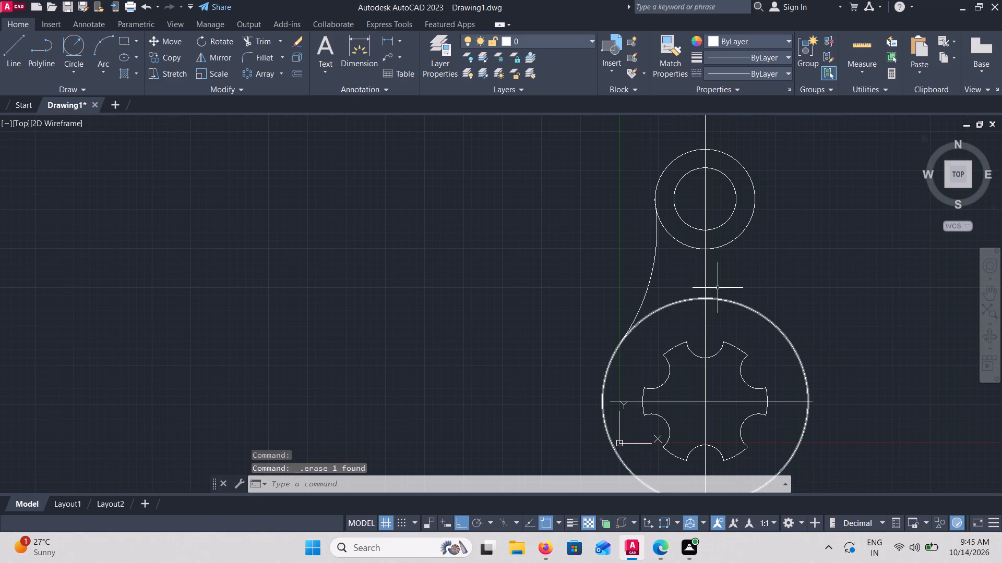
{"action": "left_click", "coordinate": [75, 71]}
{"action": "left_click", "coordinate": [122, 206]}
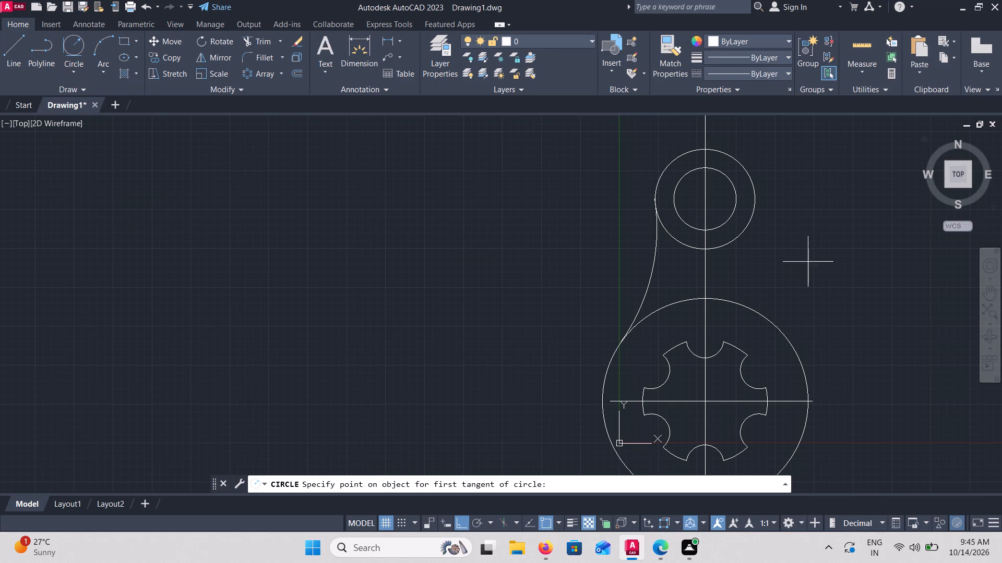
{"action": "left_click", "coordinate": [755, 191]}
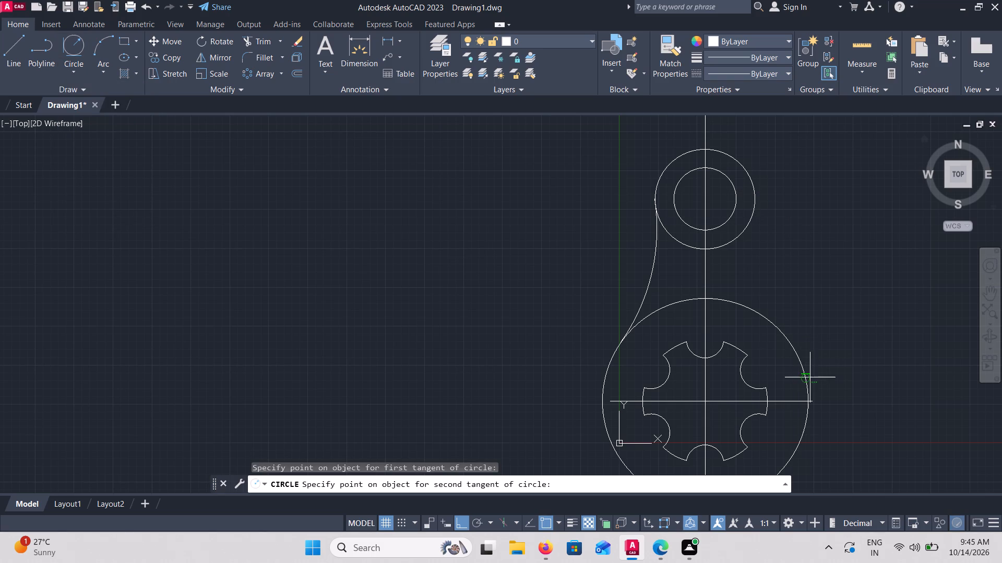
{"action": "left_click", "coordinate": [807, 374]}
{"action": "type", "text": "64"}
{"action": "key", "text": "Return"}
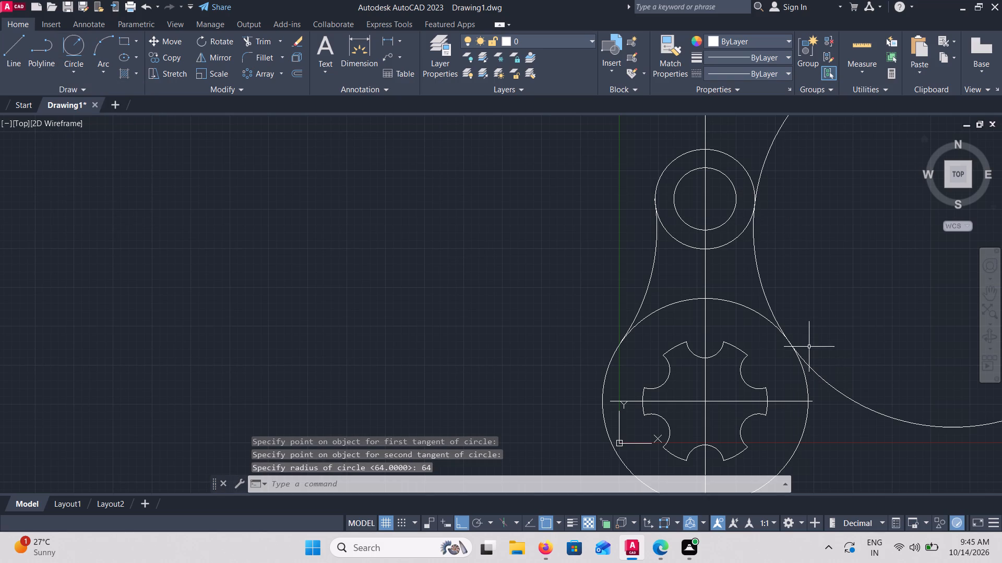
Trim the outer part of the right-side radius 64 circle, keeping only the tangent arc between the upper and large circles.
{"action": "scroll", "coordinate": [809, 346], "scroll_direction": "down", "scroll_amount": 2}
{"action": "type", "text": "tr"}
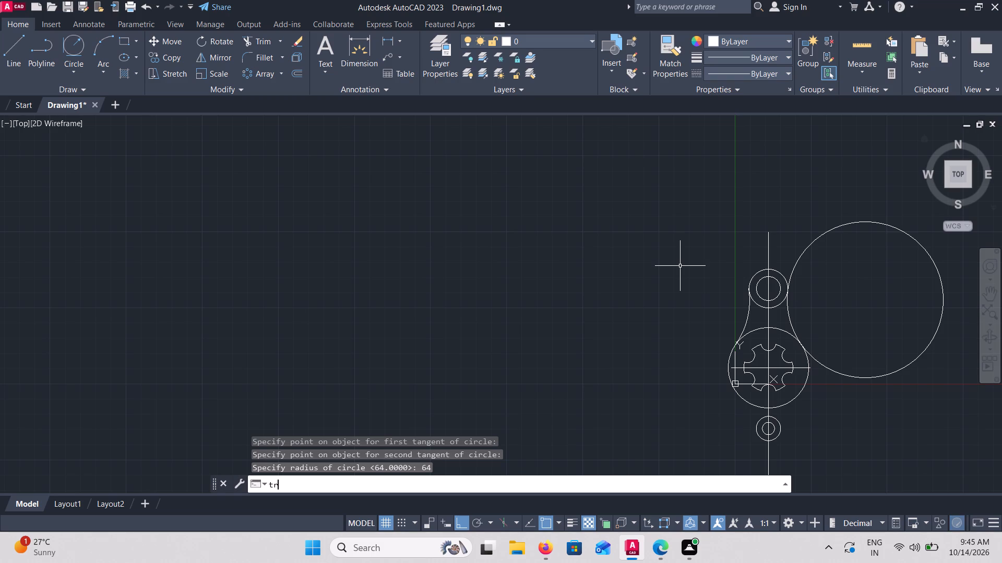
{"action": "key", "text": "Return"}
{"action": "left_click", "coordinate": [889, 228]}
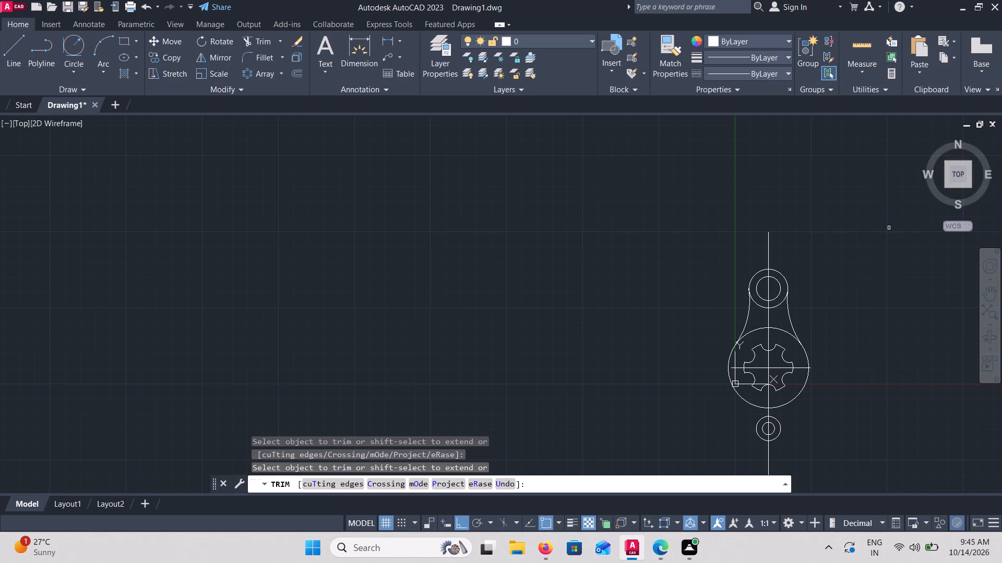
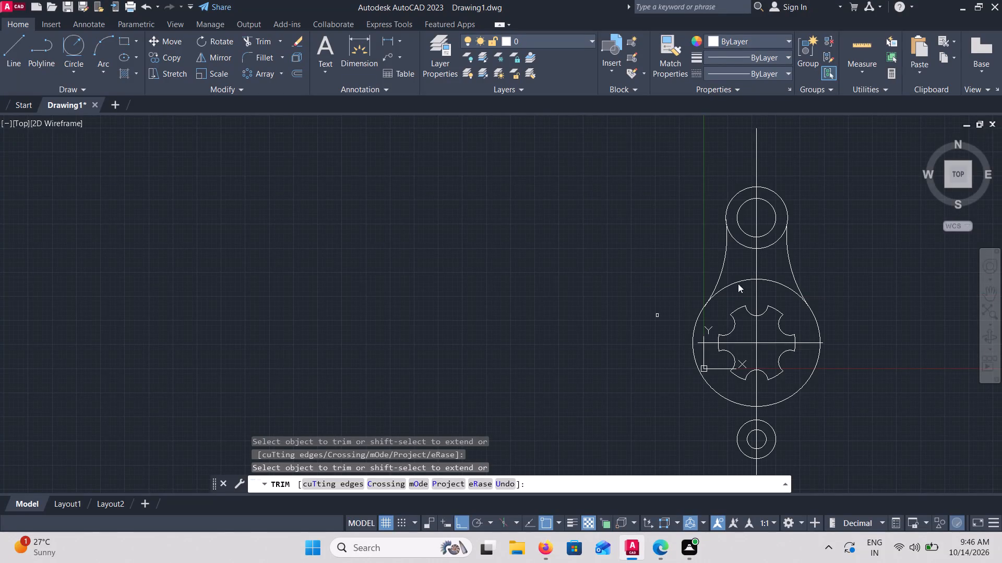
End the Trim command after trimming the right-side tangent circle.
{"action": "key", "text": "Escape"}
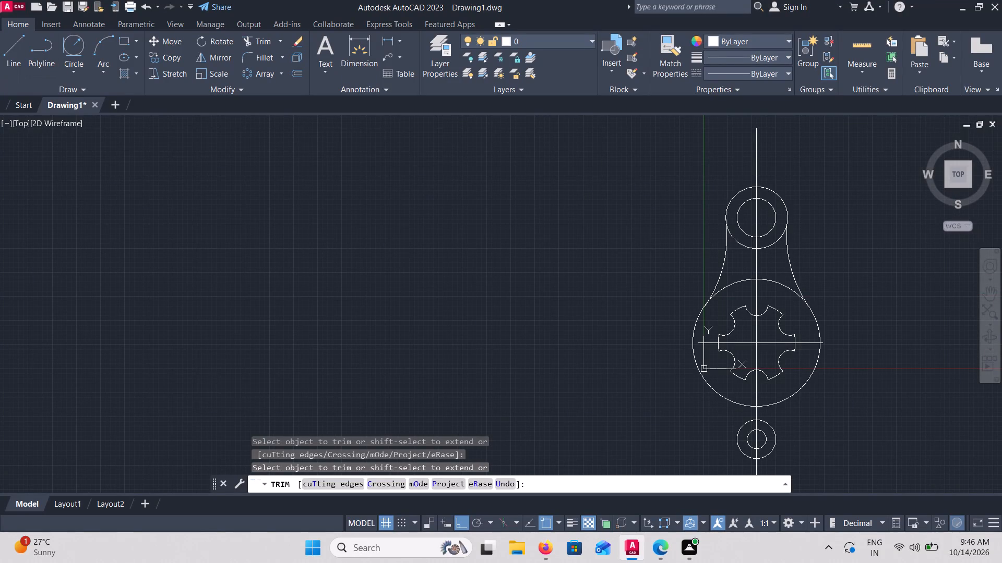
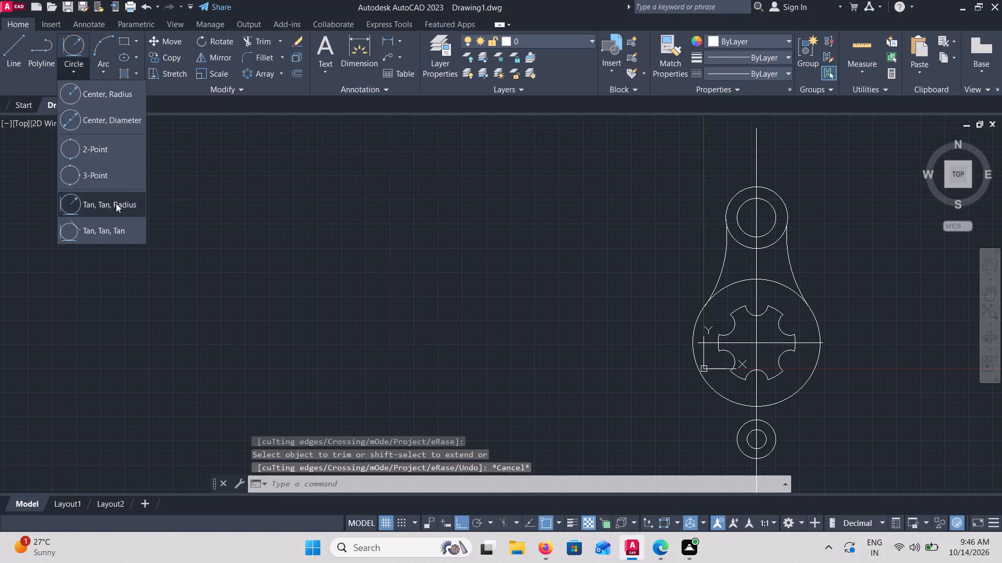
Draw a Tan, Tan, Radius circle of radius 20 touching the lower outer circle and the large circle on their right side.
{"action": "left_click", "coordinate": [116, 203]}
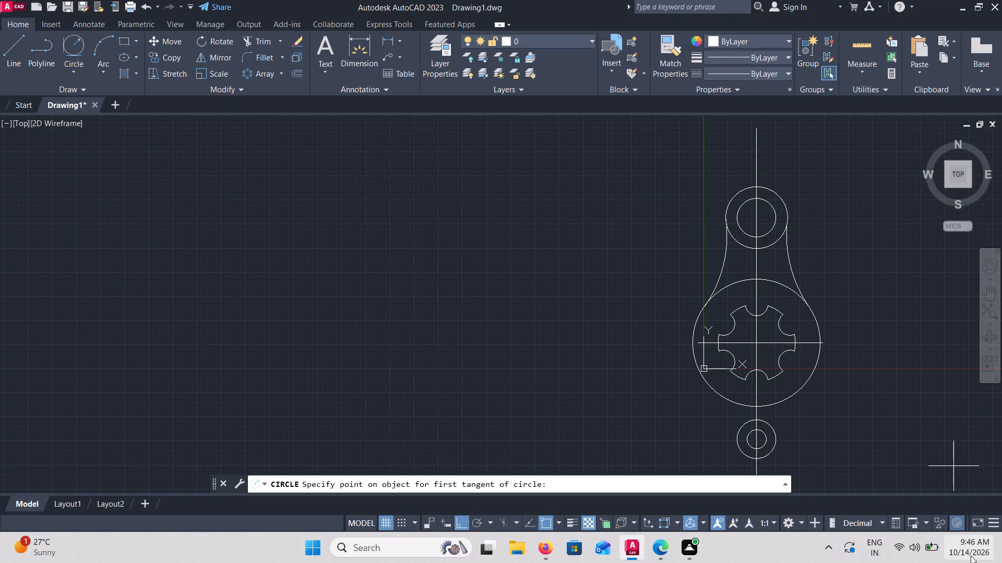
{"action": "left_click", "coordinate": [776, 438]}
{"action": "left_click", "coordinate": [807, 386]}
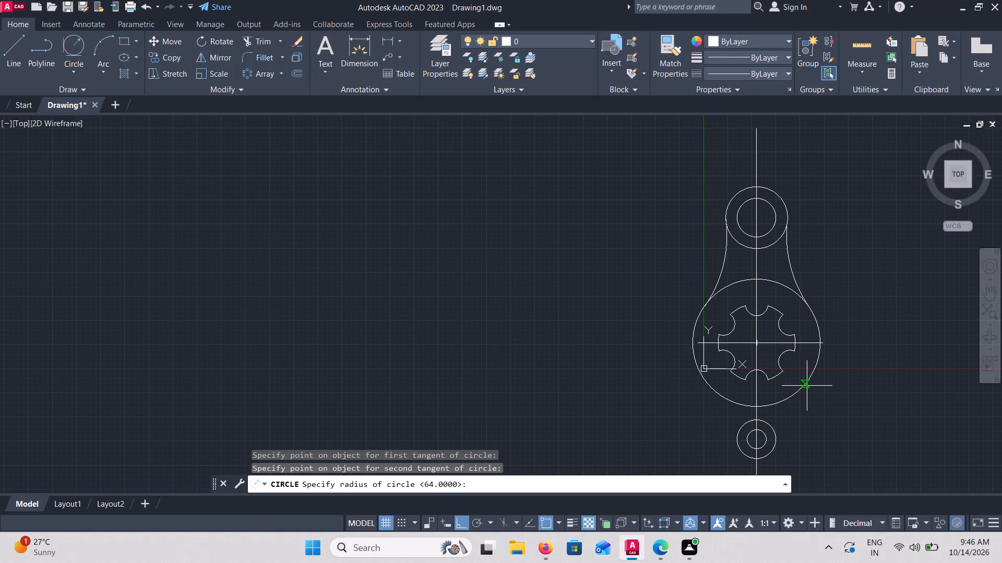
{"action": "key", "text": "2"}
{"action": "key", "text": "0"}
{"action": "key", "text": "Return"}
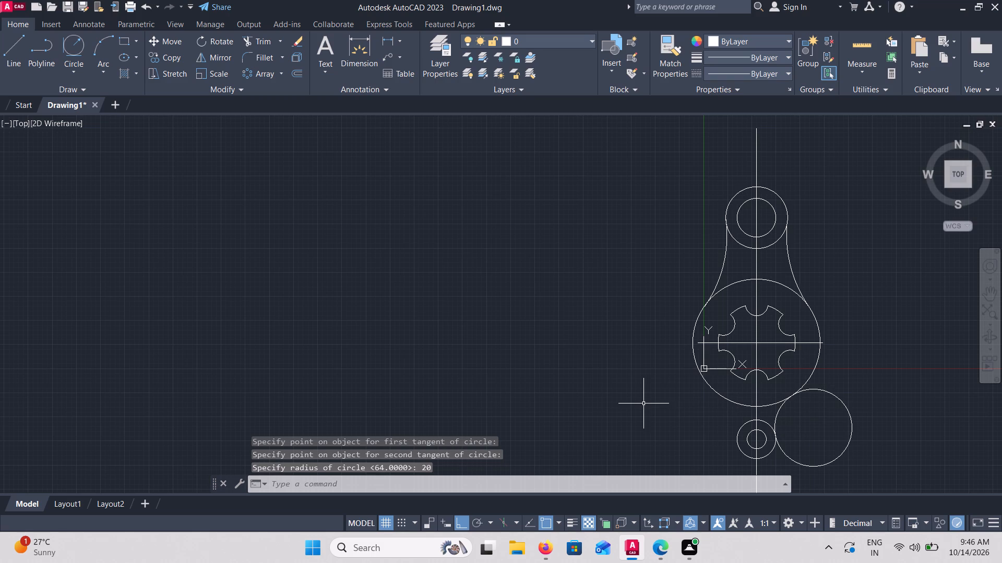
Trim away the outer part of the lower-right tangent circle, leaving only the arc joining the large and lower circles.
{"action": "type", "text": "tr"}
{"action": "key", "text": "Return"}
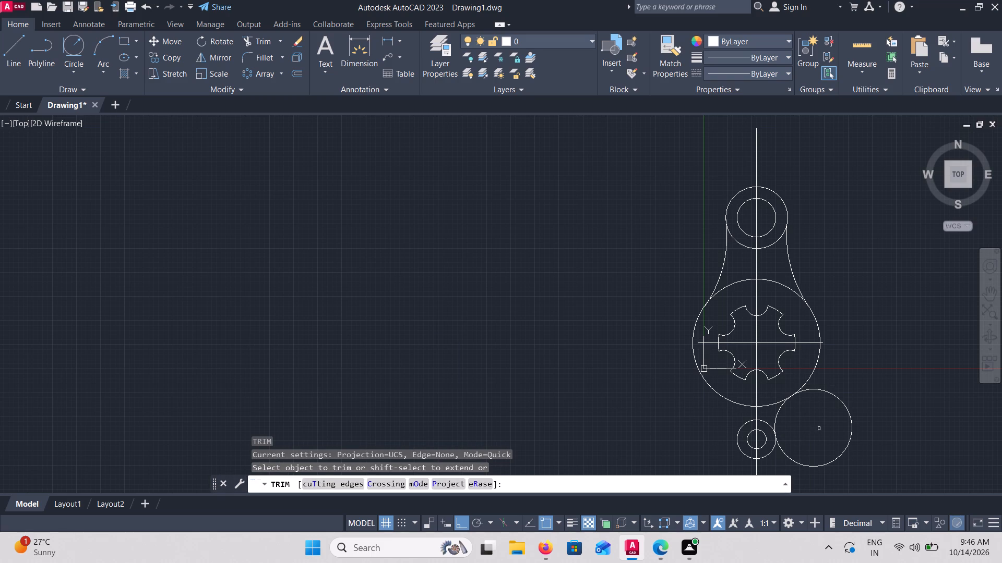
{"action": "left_click", "coordinate": [849, 439]}
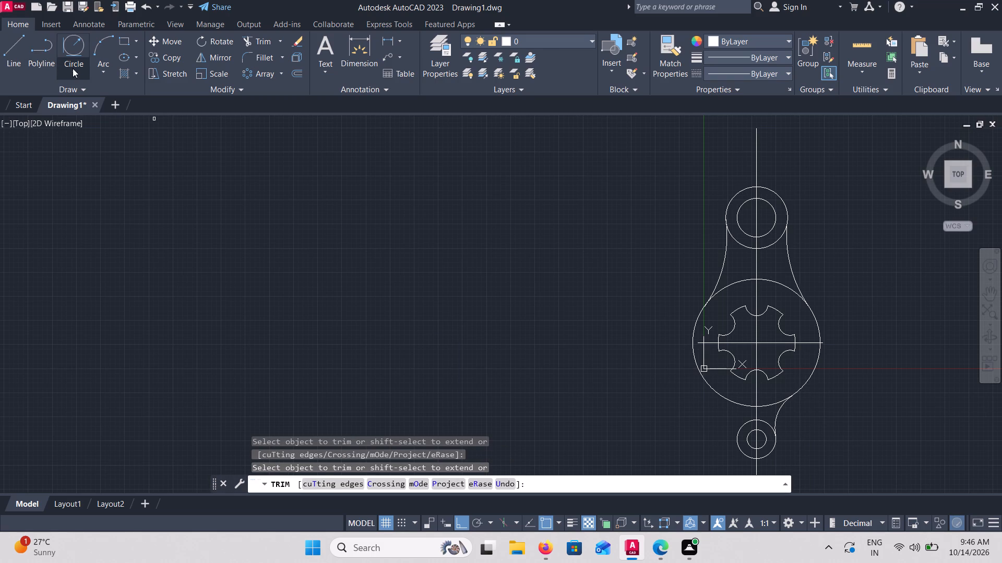
{"action": "key", "text": "Escape"}
Draw a Tan, Tan, Radius circle of radius 20 touching the lower outer circle and the large circle on their left side.
{"action": "left_click_drag", "start_coordinate": [77, 71], "coordinate": [71, 77]}
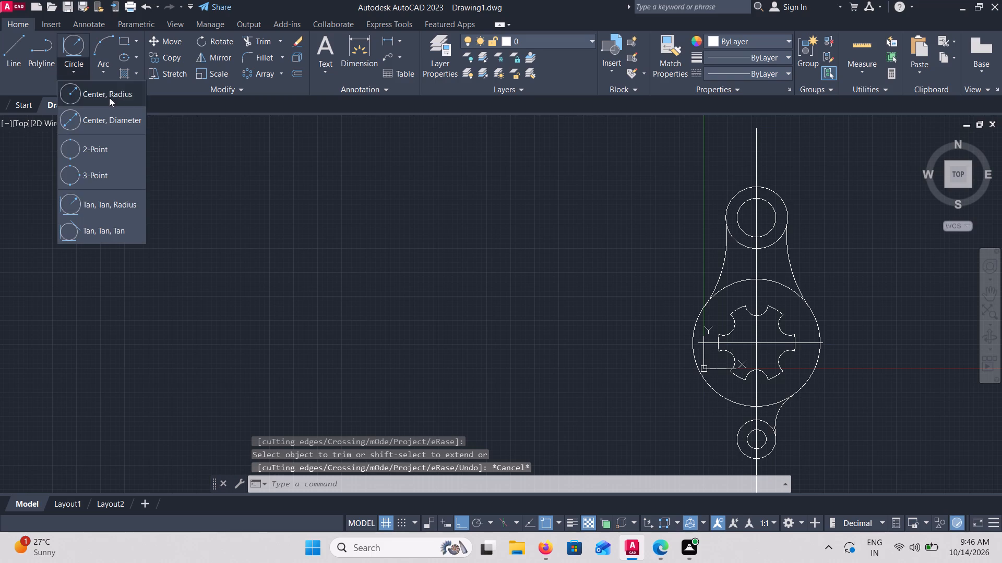
{"action": "left_click", "coordinate": [121, 200]}
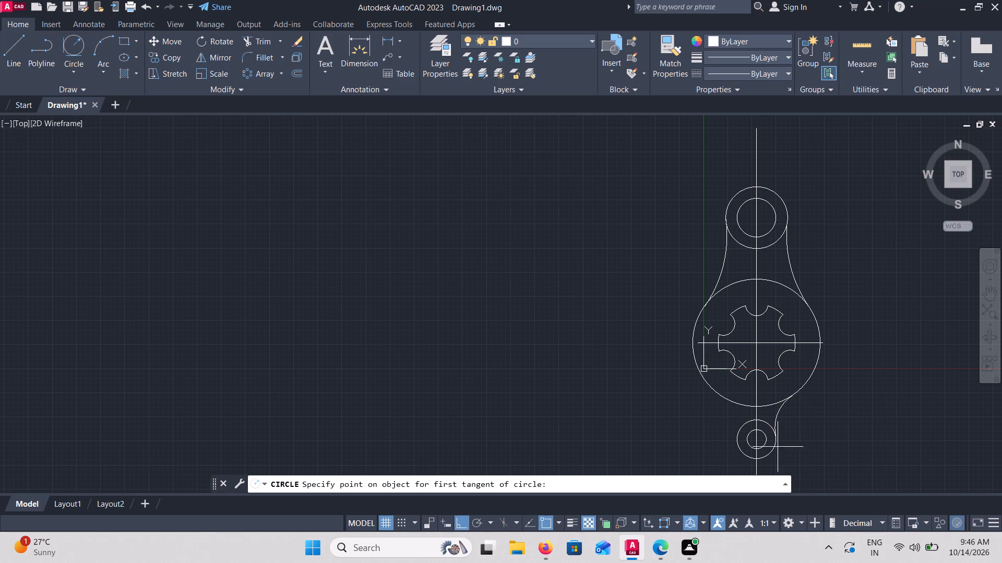
{"action": "left_click", "coordinate": [736, 442]}
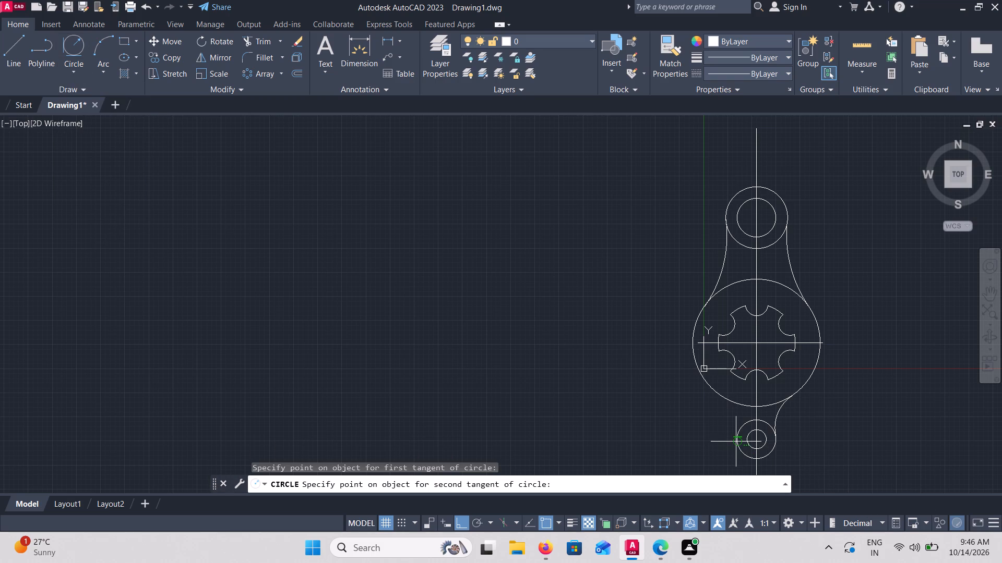
{"action": "left_click", "coordinate": [699, 366]}
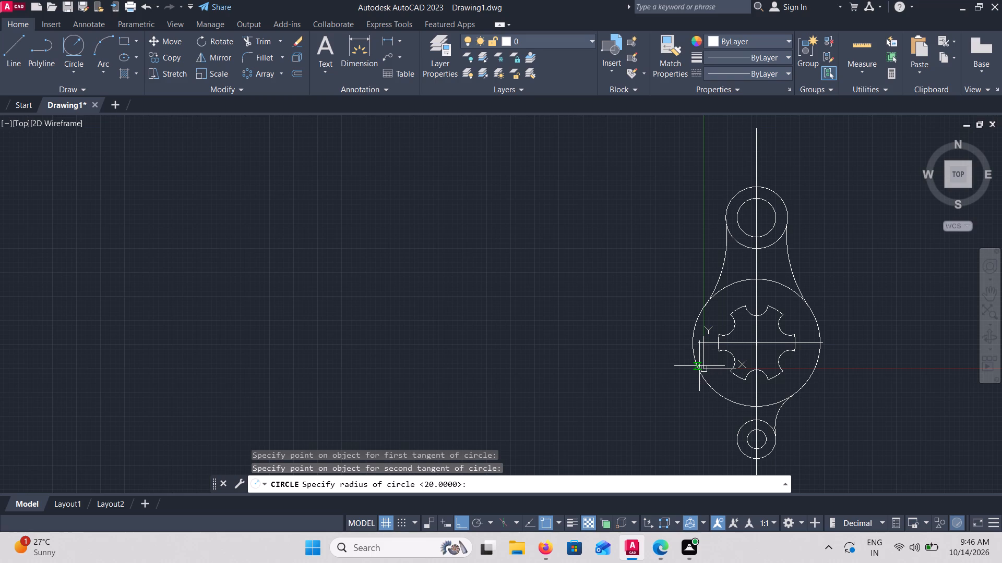
{"action": "type", "text": "20"}
{"action": "key", "text": "Return"}
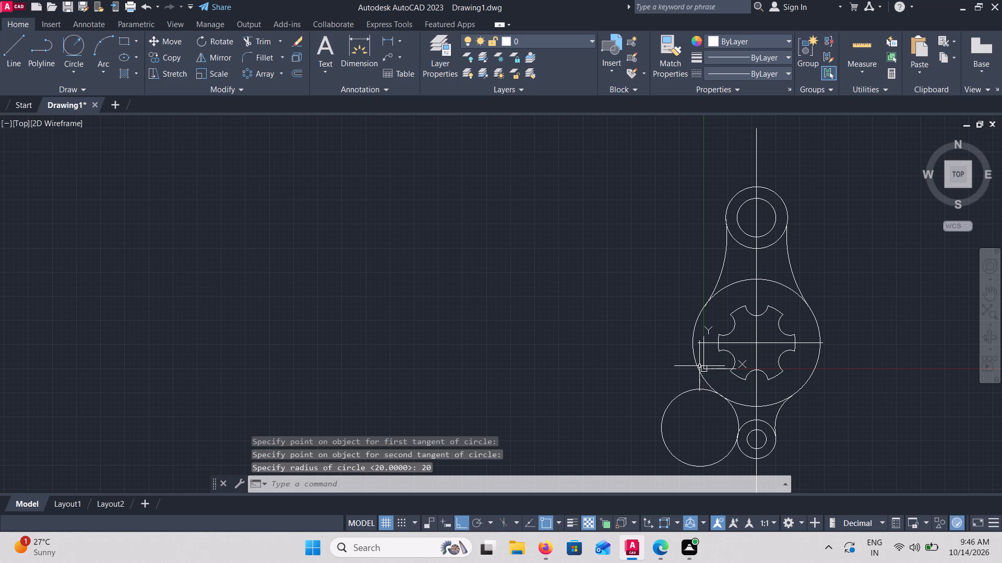
Trim away the outer part of the lower-left tangent circle, leaving only the arc joining the large and lower circles.
{"action": "scroll", "coordinate": [617, 418], "scroll_direction": "up", "scroll_amount": 1}
{"action": "scroll", "coordinate": [617, 417], "scroll_direction": "down", "scroll_amount": 2}
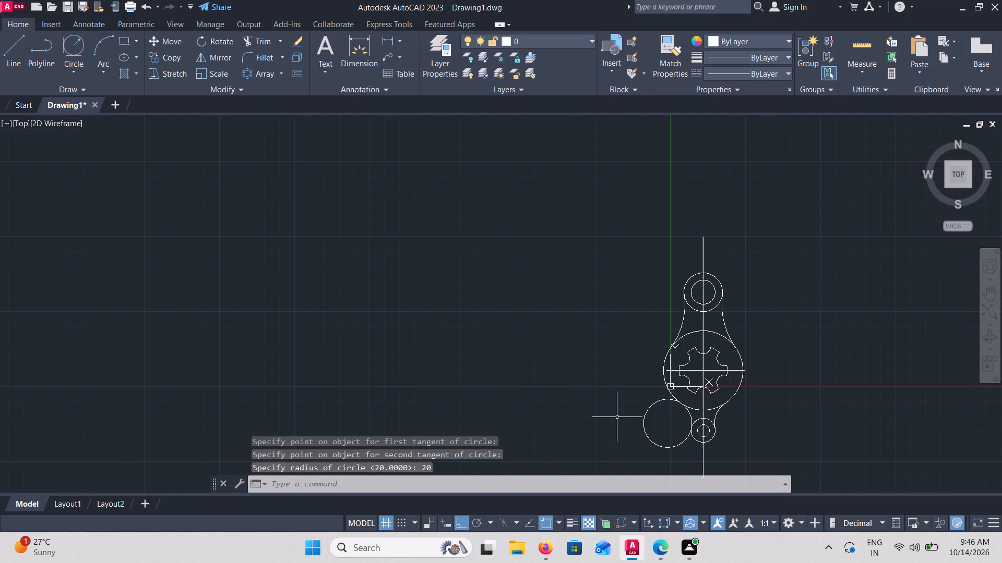
{"action": "type", "text": "tr"}
{"action": "key", "text": "Return"}
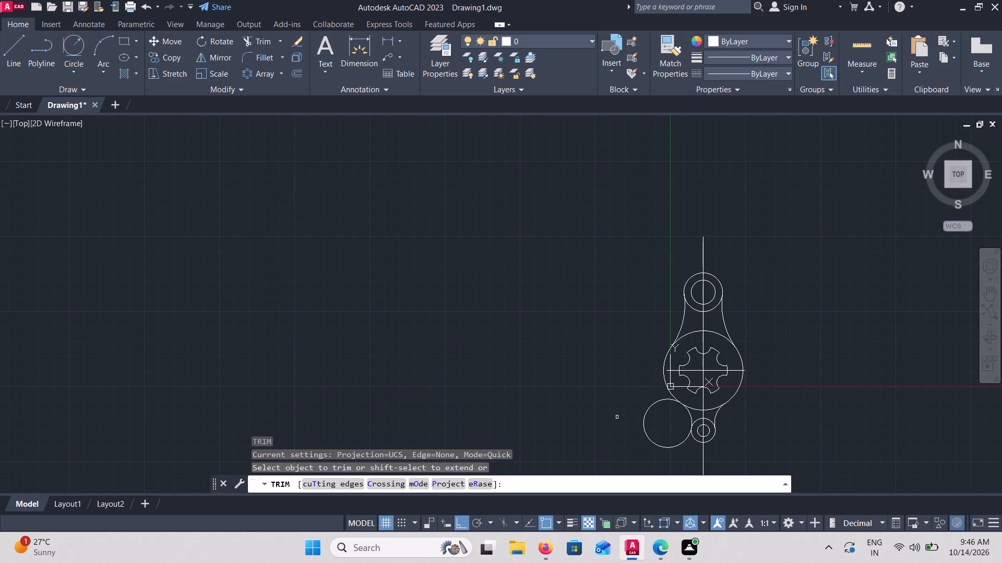
{"action": "left_click", "coordinate": [655, 445]}
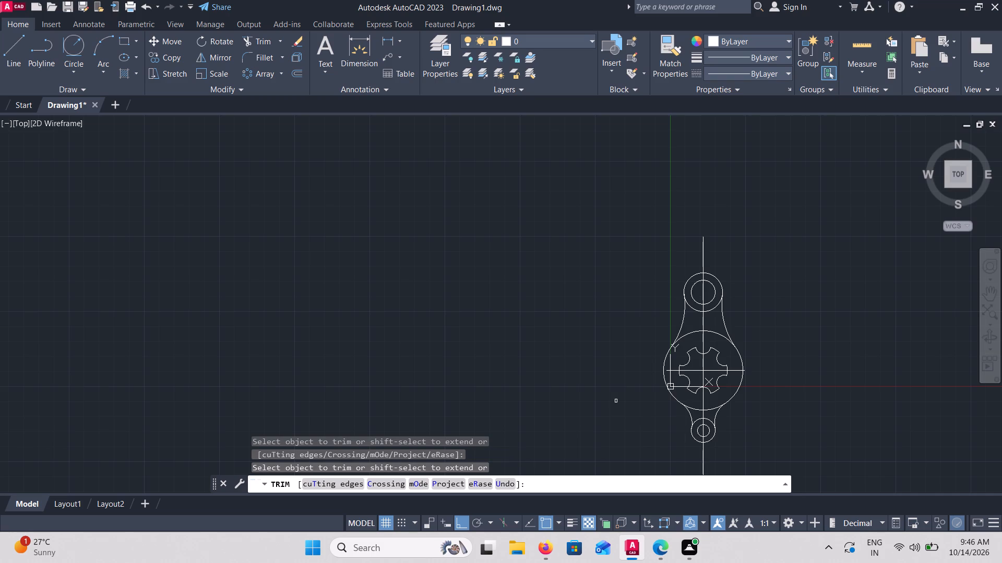
{"action": "scroll", "coordinate": [615, 400], "scroll_direction": "up", "scroll_amount": 1}
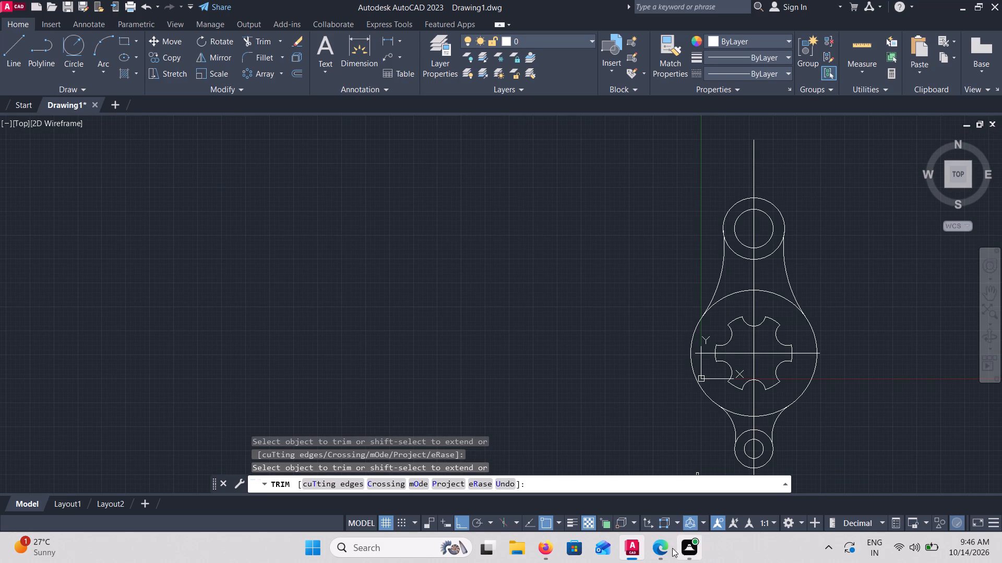
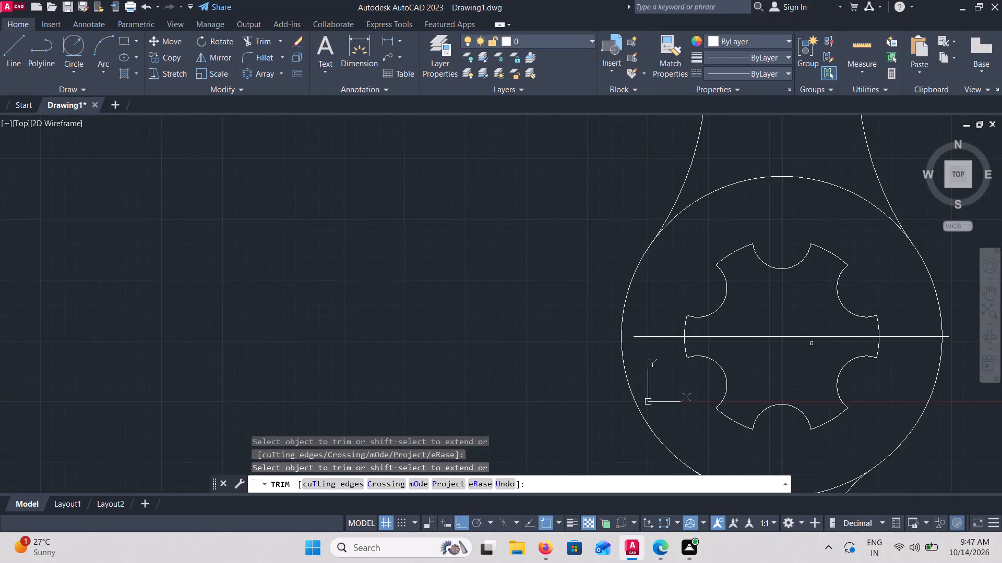
Erase the vertical construction line segment running down from the centre of the notched profile.
{"action": "scroll", "coordinate": [810, 344], "scroll_direction": "up", "scroll_amount": 2}
{"action": "scroll", "coordinate": [608, 383], "scroll_direction": "down", "scroll_amount": 3}
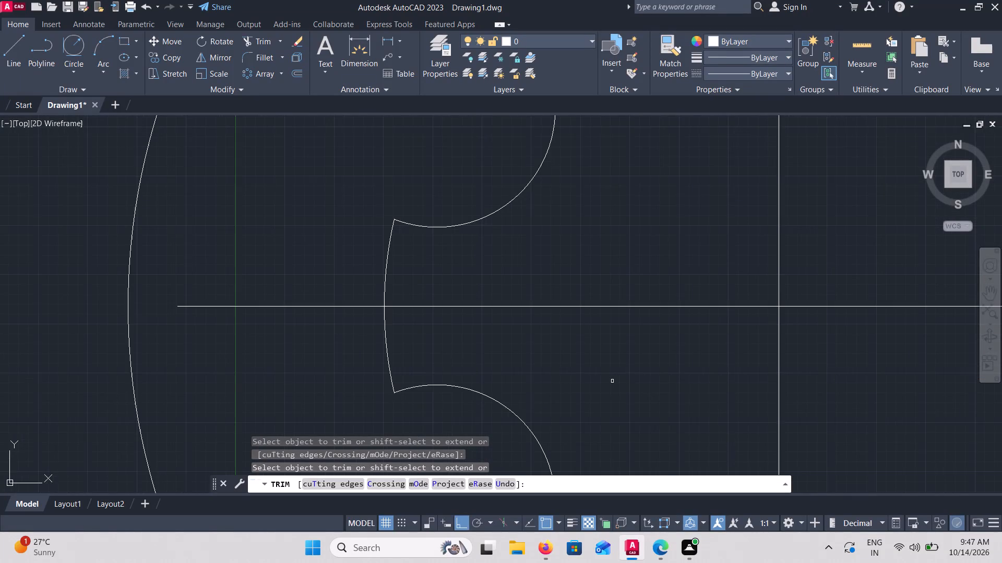
{"action": "scroll", "coordinate": [612, 385], "scroll_direction": "up", "scroll_amount": 1}
{"action": "scroll", "coordinate": [612, 385], "scroll_direction": "down", "scroll_amount": 1}
{"action": "key", "text": "Escape"}
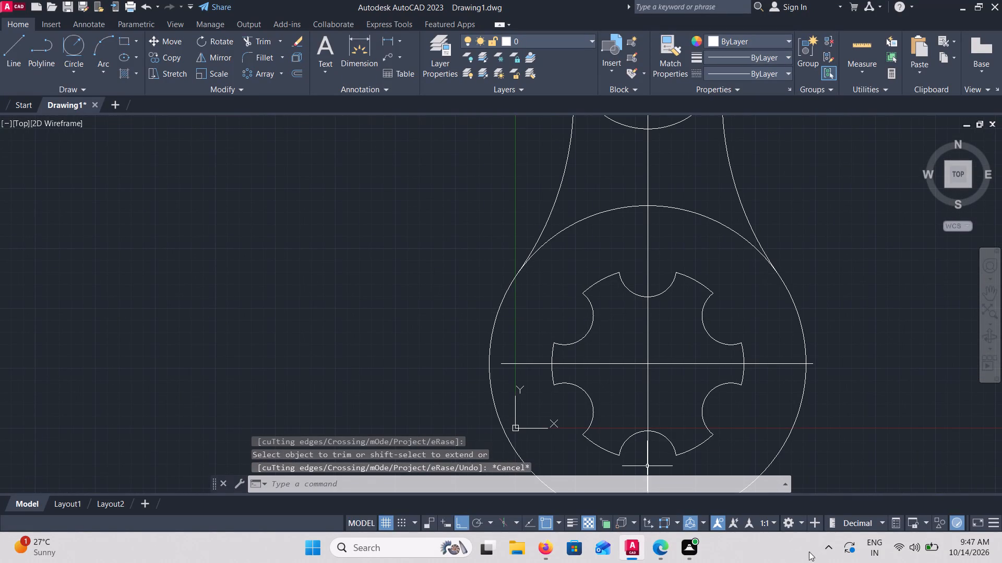
{"action": "left_click", "coordinate": [646, 360]}
{"action": "left_click", "coordinate": [647, 368]}
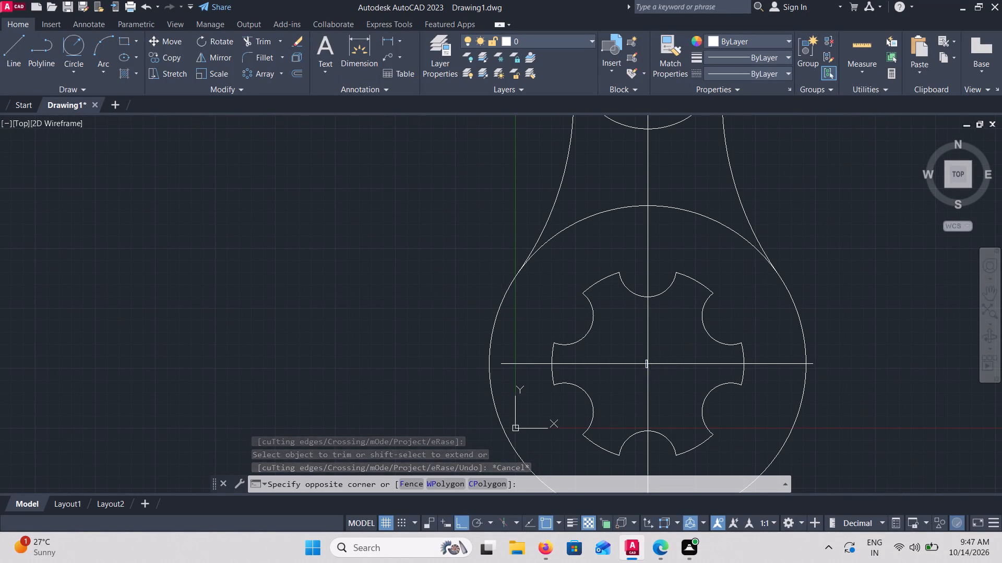
{"action": "left_click", "coordinate": [647, 377]}
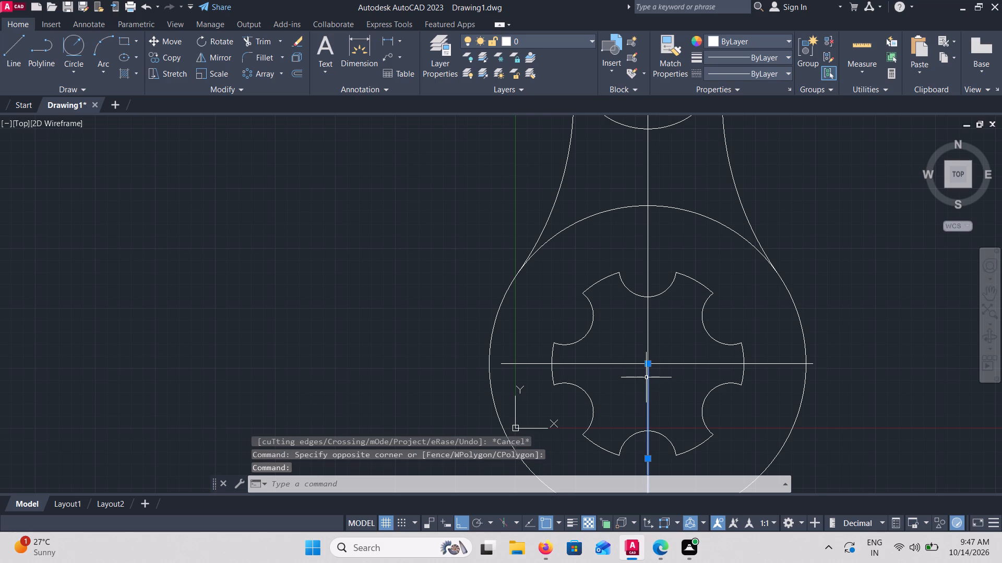
{"action": "key", "text": "Delete"}
{"action": "key", "text": "Delete"}
{"action": "key", "text": "Delete"}
{"action": "key", "text": "Delete"}
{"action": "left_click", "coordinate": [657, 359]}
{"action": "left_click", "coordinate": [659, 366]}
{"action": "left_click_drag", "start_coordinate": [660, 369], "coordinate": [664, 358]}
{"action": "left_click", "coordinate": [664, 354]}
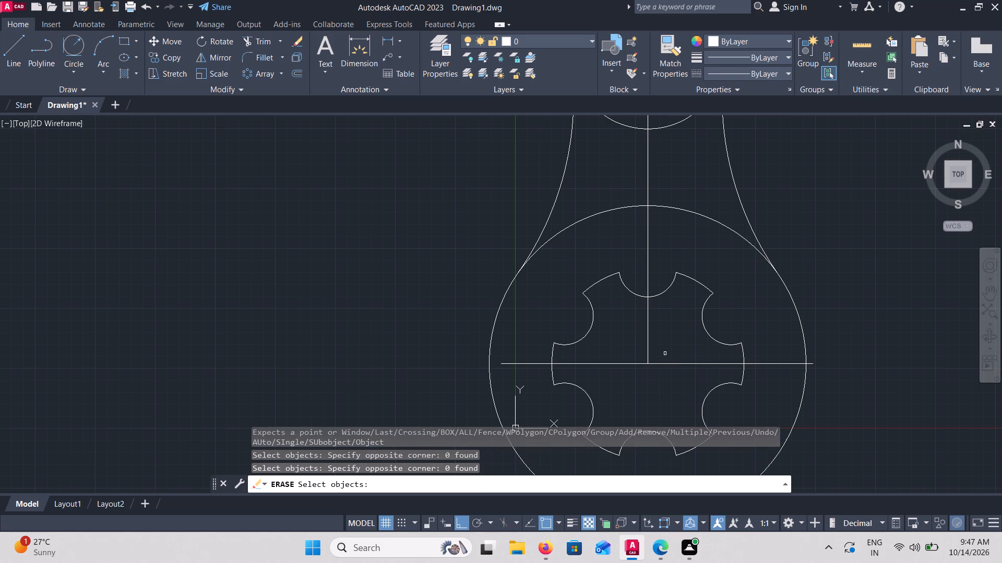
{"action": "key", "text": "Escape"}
Erase both halves of the horizontal construction line through the centre of the notched profile.
{"action": "left_click", "coordinate": [658, 365]}
{"action": "key", "text": "Delete"}
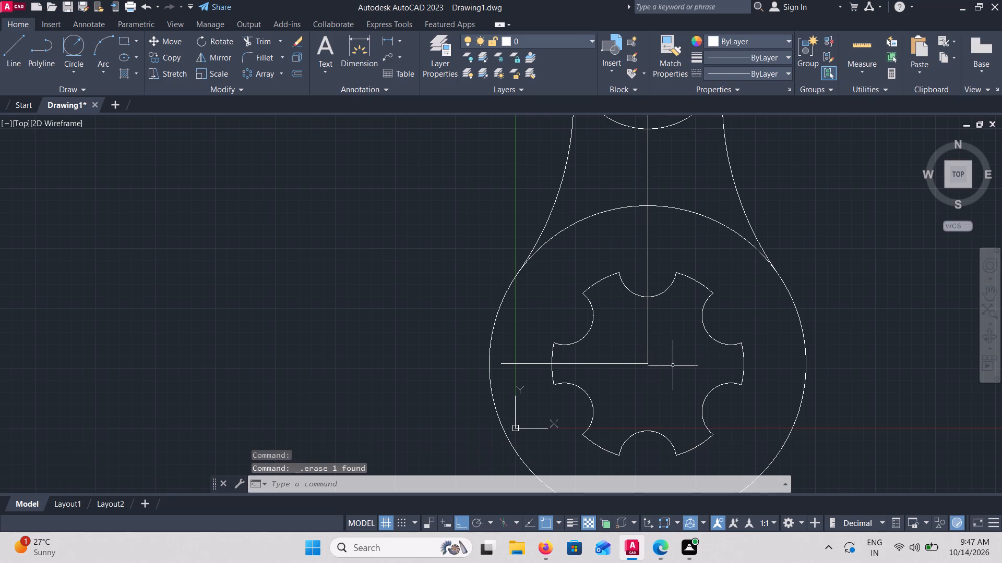
{"action": "left_click", "coordinate": [592, 361]}
{"action": "key", "text": "Delete"}
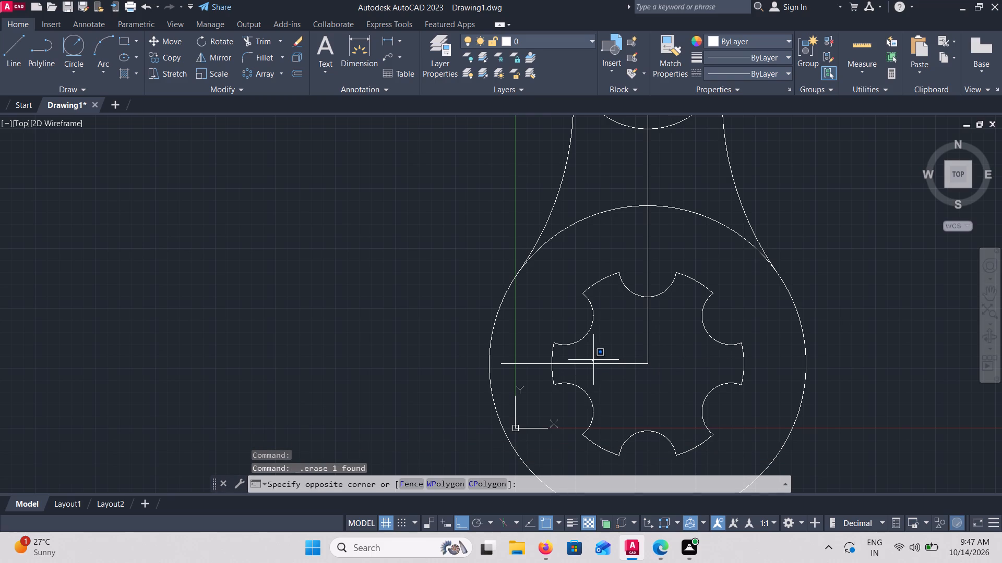
{"action": "left_click", "coordinate": [600, 363]}
{"action": "key", "text": "Delete"}
{"action": "key", "text": "Delete"}
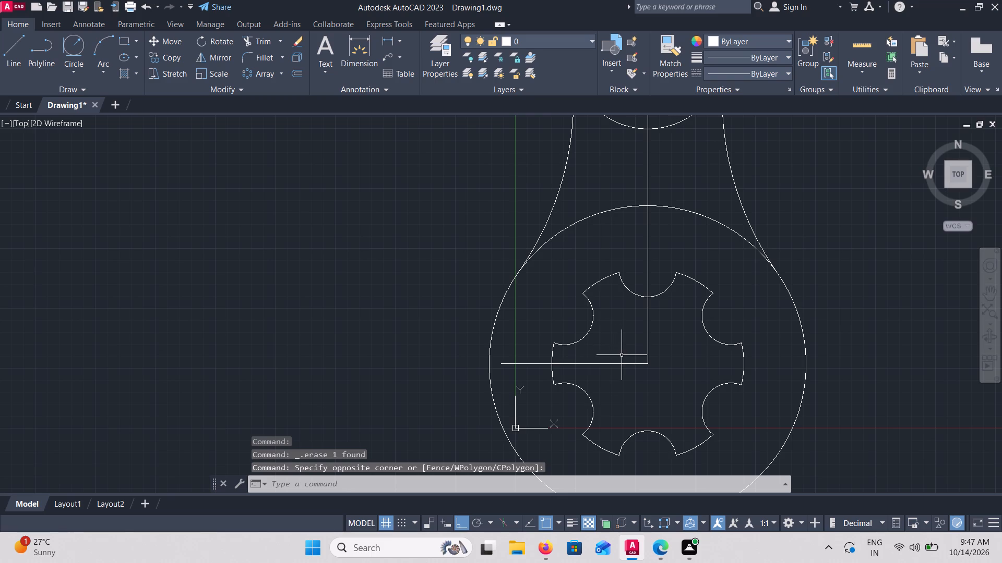
{"action": "left_click", "coordinate": [613, 368]}
{"action": "left_click", "coordinate": [611, 364]}
{"action": "key", "text": "Delete"}
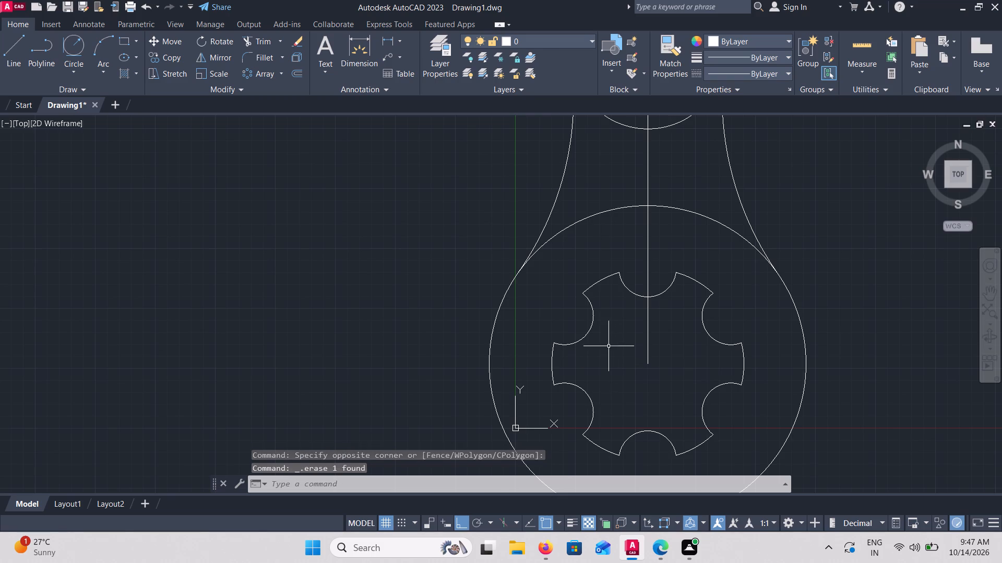
Erase the remaining vertical construction line segments, from the notched profile's centre up to the upper circles and down from the lower circles.
{"action": "left_click", "coordinate": [648, 335]}
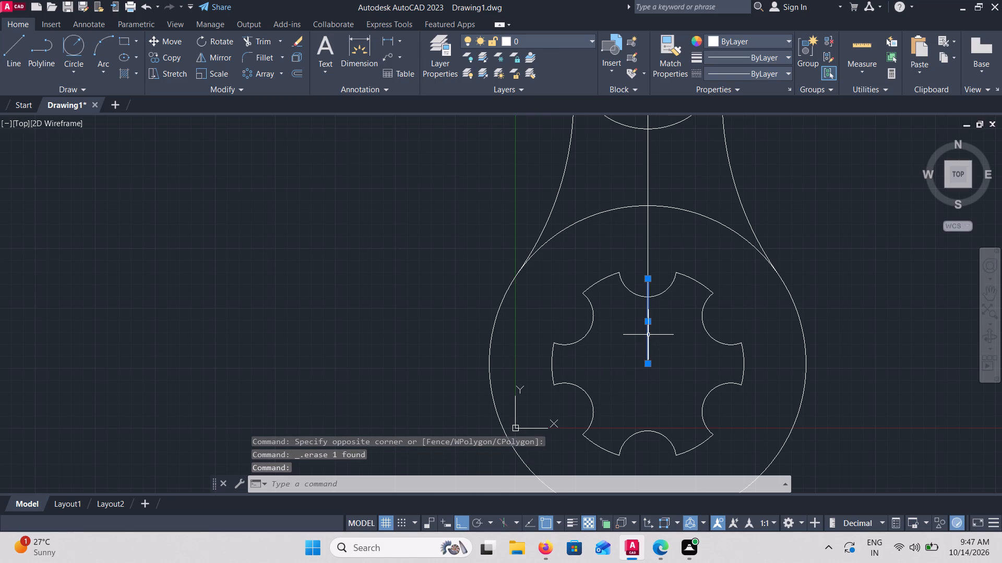
{"action": "key", "text": "Delete"}
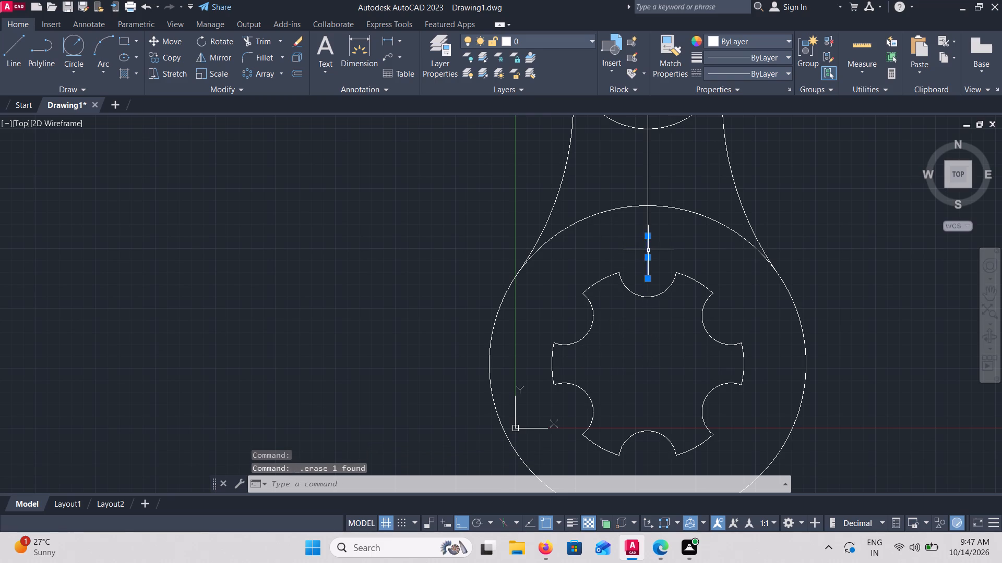
{"action": "left_click", "coordinate": [648, 250]}
{"action": "key", "text": "Delete"}
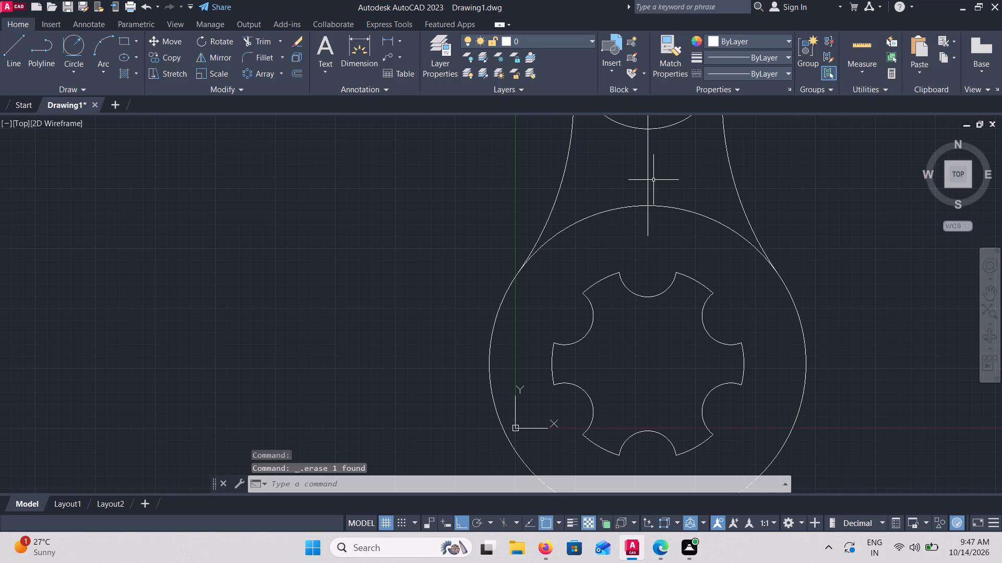
{"action": "left_click", "coordinate": [647, 184]}
{"action": "key", "text": "BackSpace"}
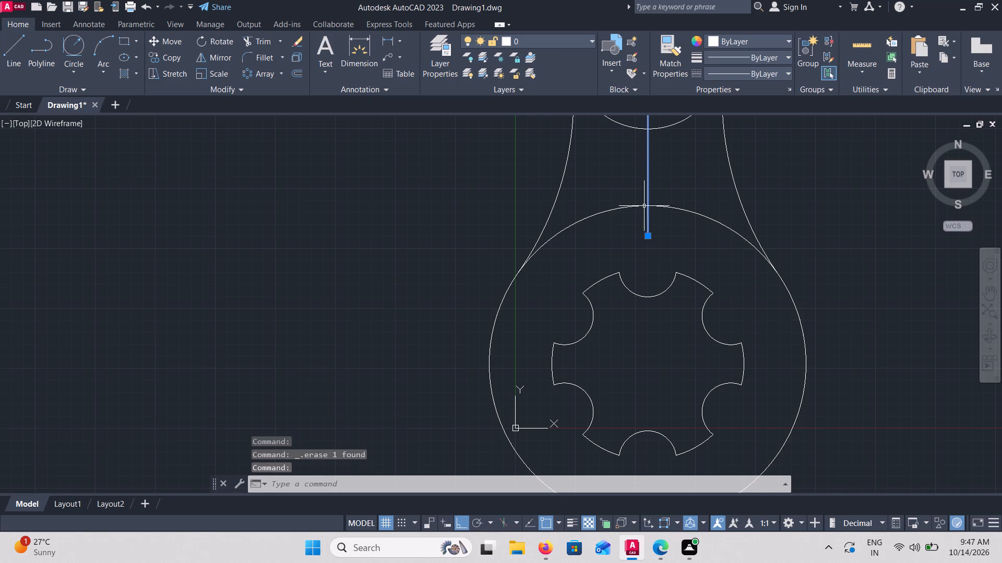
{"action": "left_click", "coordinate": [649, 188]}
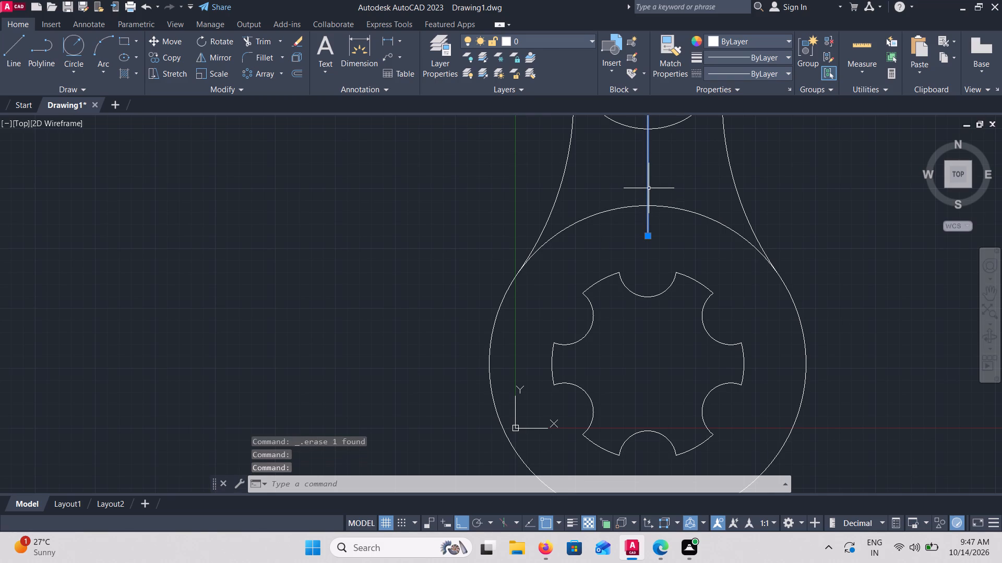
{"action": "key", "text": "Delete"}
{"action": "scroll", "coordinate": [654, 193], "scroll_direction": "down", "scroll_amount": 3}
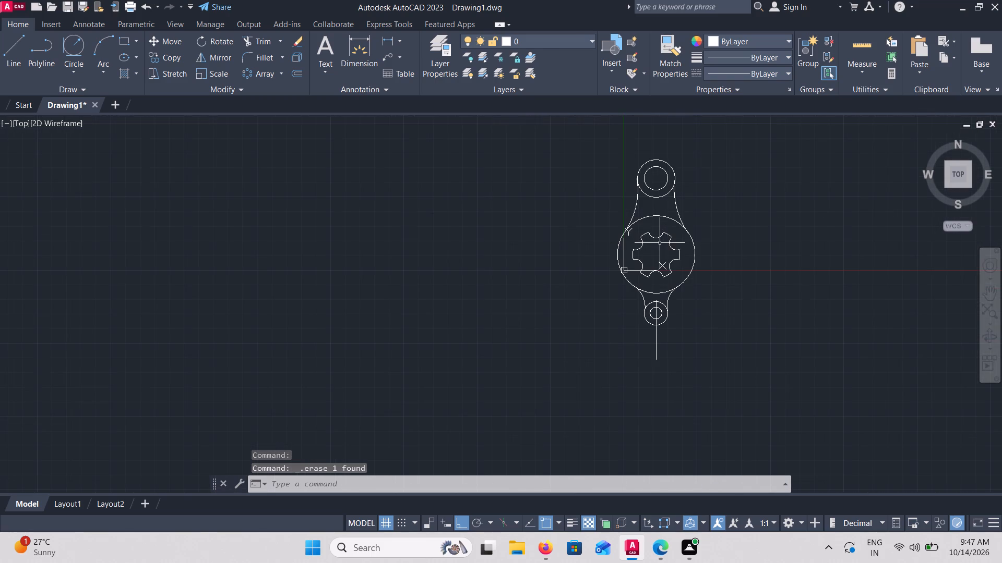
{"action": "left_click", "coordinate": [657, 346]}
{"action": "key", "text": "Delete"}
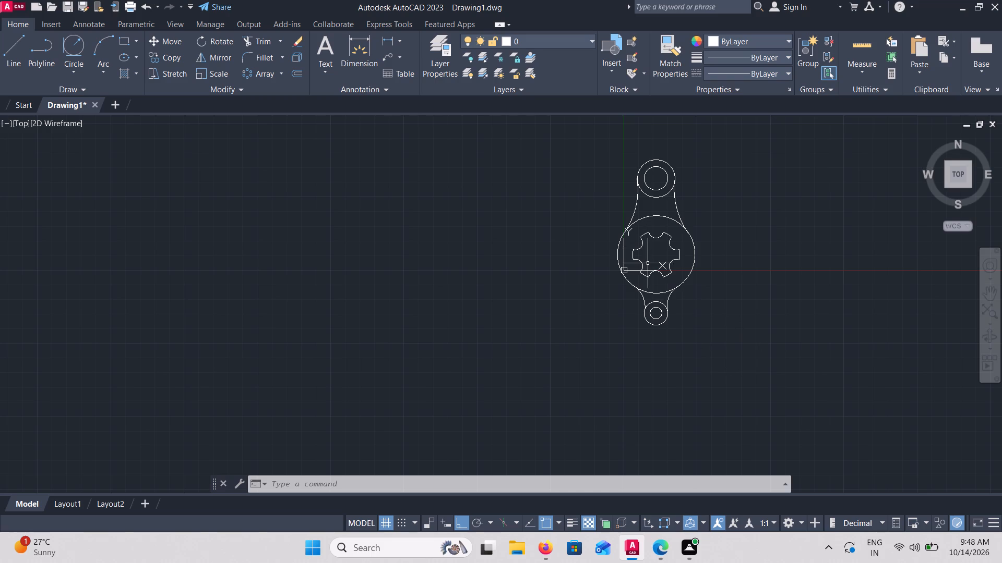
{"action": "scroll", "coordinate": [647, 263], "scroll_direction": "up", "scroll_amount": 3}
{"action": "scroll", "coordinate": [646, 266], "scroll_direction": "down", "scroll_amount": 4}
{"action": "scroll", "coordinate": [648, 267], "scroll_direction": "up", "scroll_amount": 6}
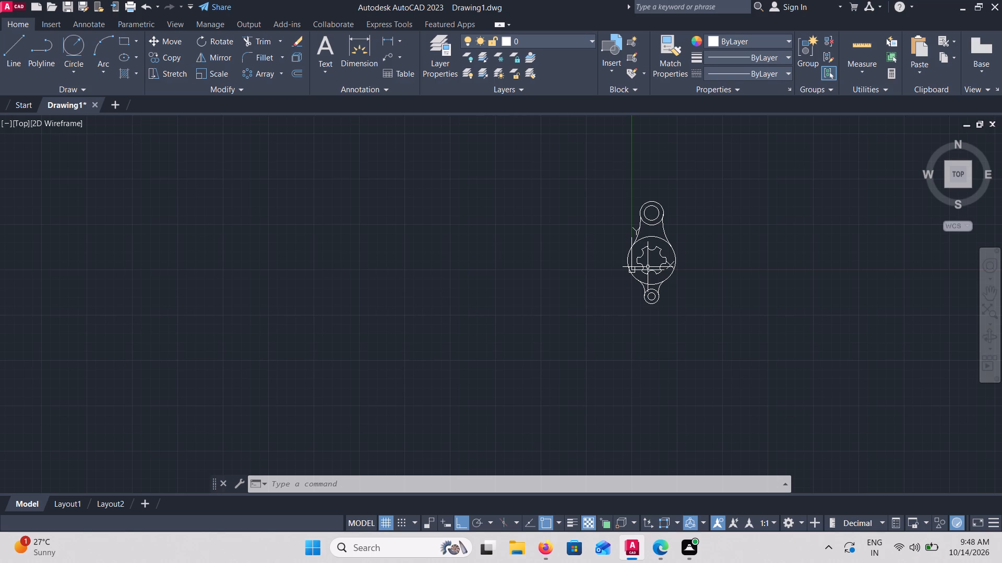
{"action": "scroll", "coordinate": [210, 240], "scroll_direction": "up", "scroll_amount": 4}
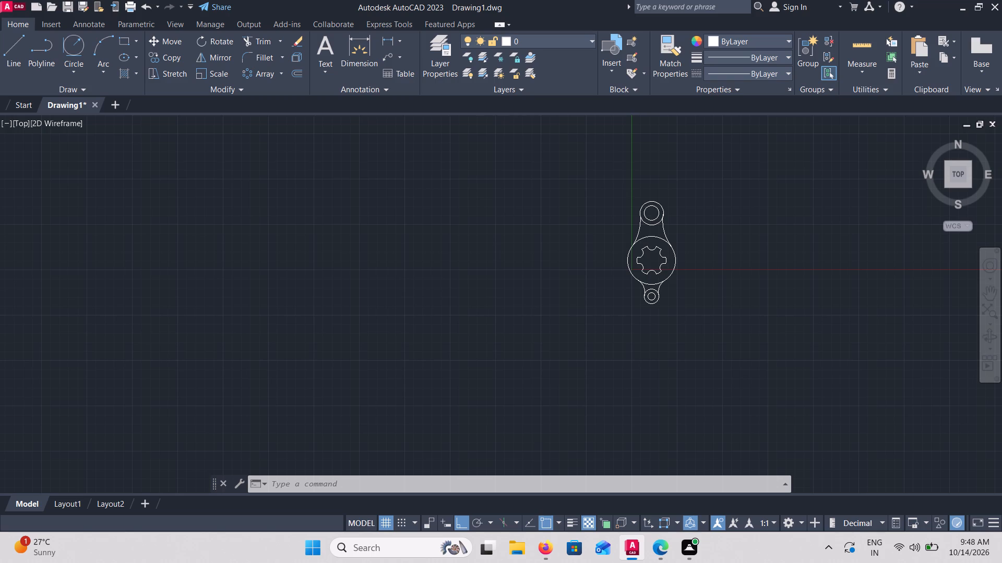
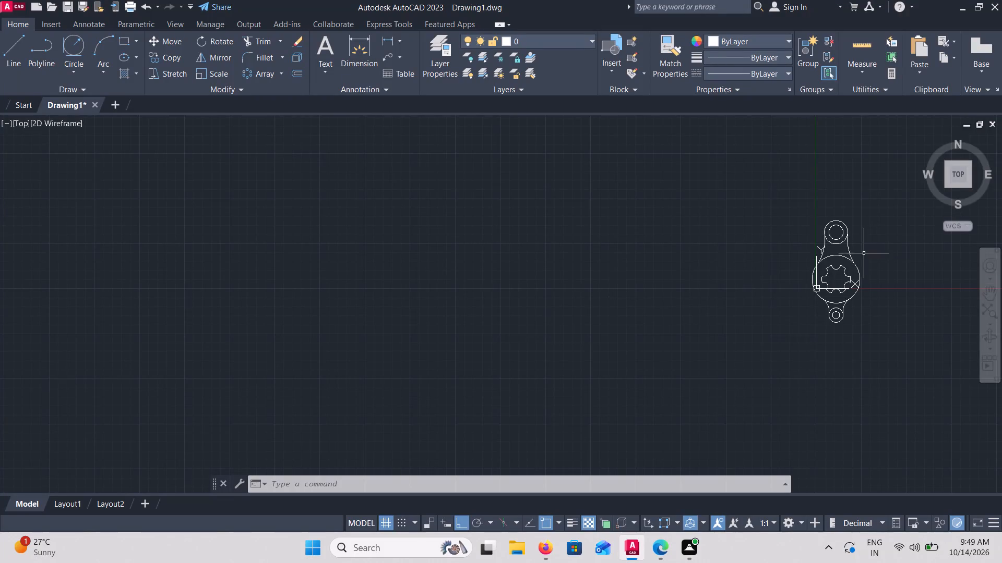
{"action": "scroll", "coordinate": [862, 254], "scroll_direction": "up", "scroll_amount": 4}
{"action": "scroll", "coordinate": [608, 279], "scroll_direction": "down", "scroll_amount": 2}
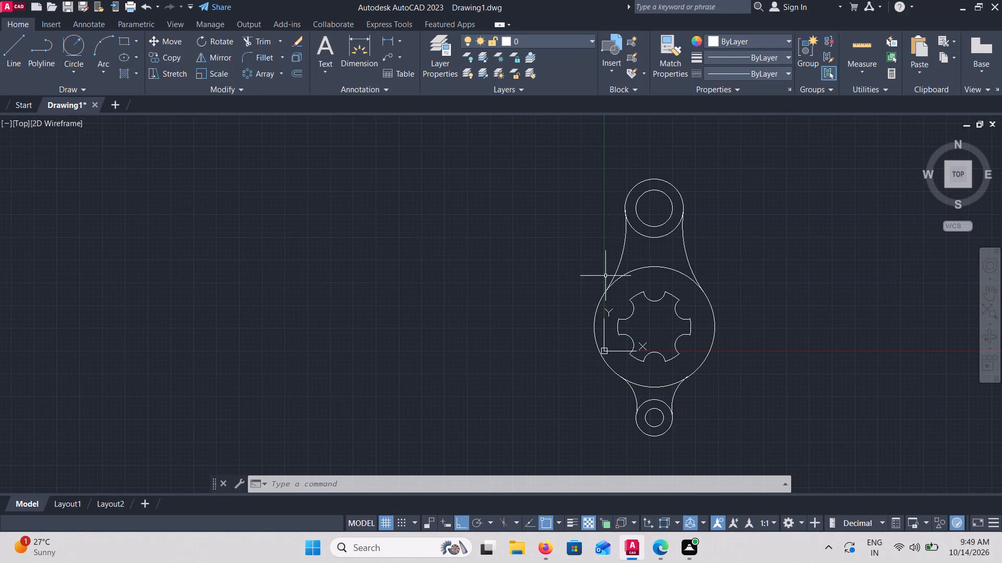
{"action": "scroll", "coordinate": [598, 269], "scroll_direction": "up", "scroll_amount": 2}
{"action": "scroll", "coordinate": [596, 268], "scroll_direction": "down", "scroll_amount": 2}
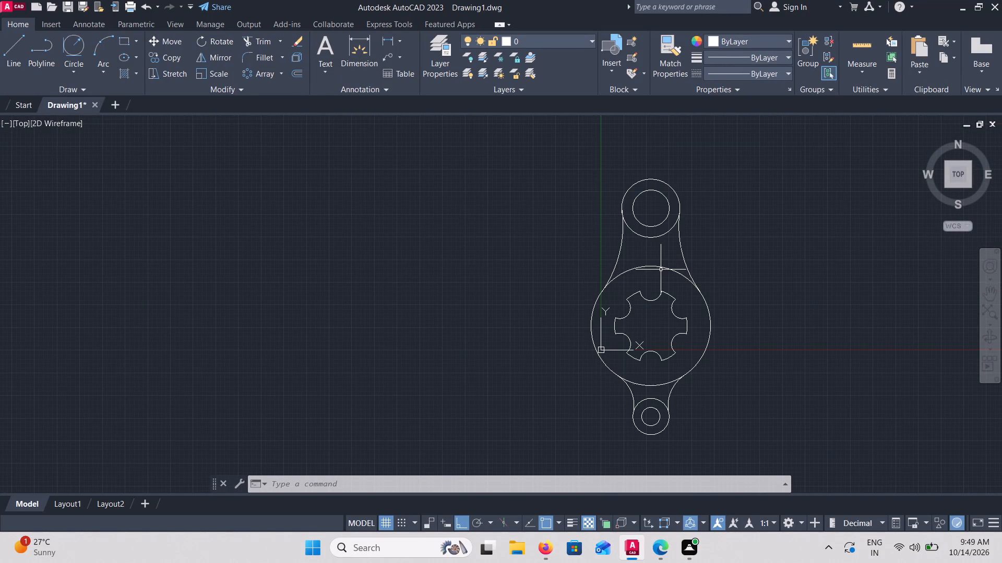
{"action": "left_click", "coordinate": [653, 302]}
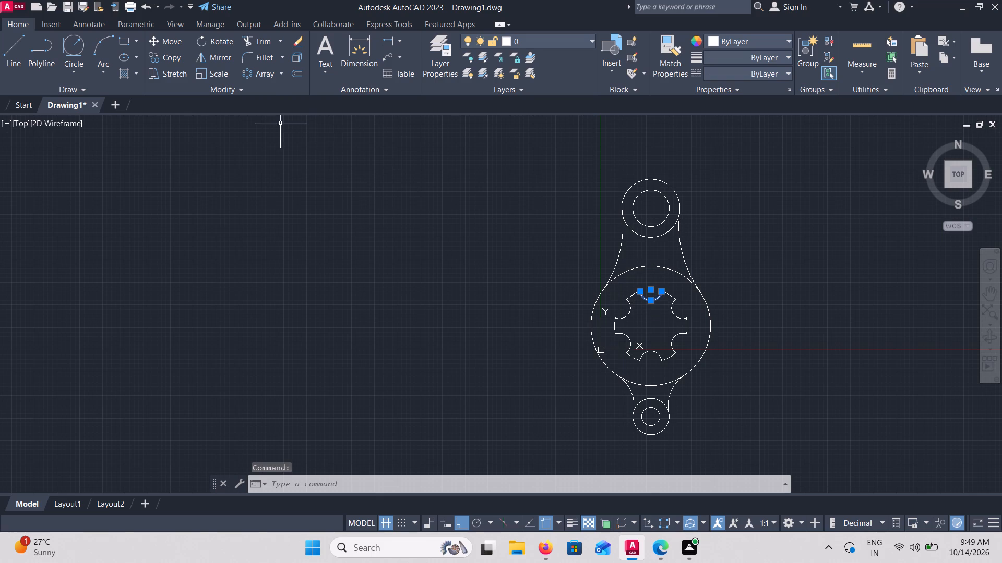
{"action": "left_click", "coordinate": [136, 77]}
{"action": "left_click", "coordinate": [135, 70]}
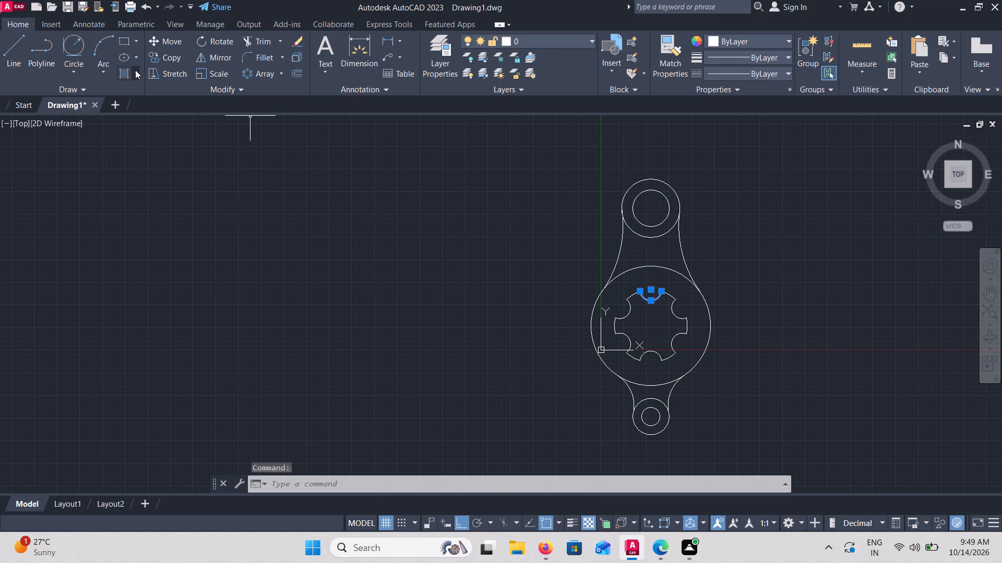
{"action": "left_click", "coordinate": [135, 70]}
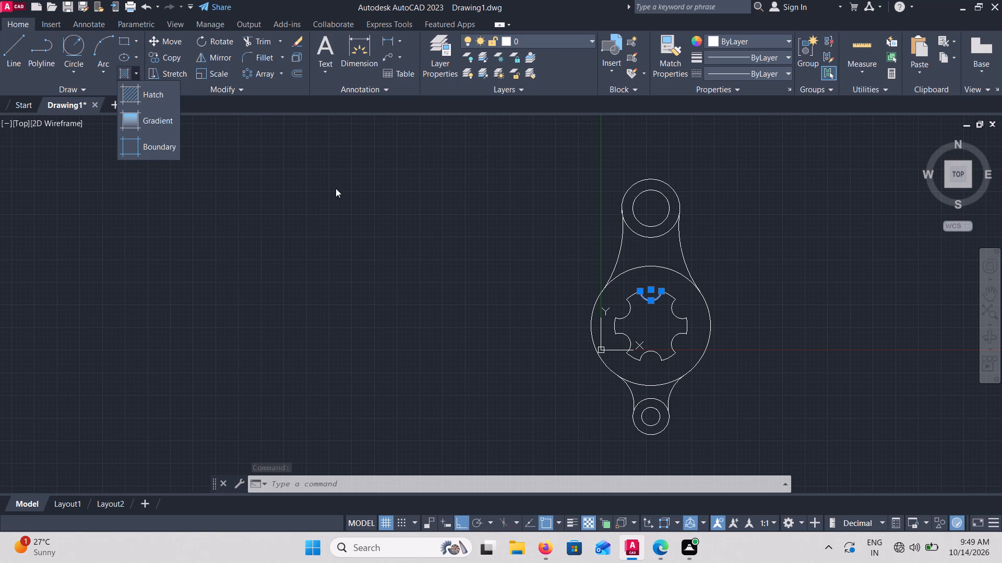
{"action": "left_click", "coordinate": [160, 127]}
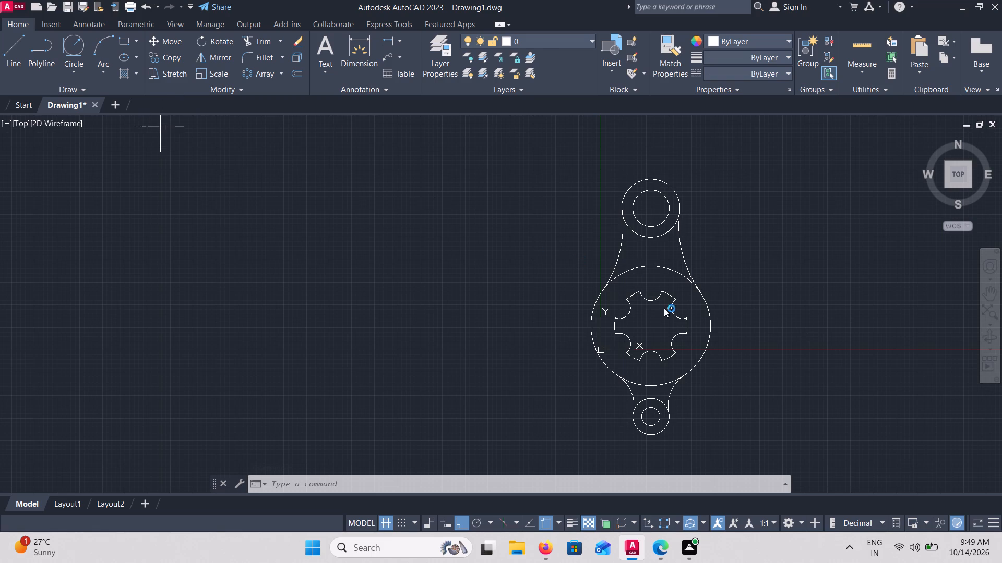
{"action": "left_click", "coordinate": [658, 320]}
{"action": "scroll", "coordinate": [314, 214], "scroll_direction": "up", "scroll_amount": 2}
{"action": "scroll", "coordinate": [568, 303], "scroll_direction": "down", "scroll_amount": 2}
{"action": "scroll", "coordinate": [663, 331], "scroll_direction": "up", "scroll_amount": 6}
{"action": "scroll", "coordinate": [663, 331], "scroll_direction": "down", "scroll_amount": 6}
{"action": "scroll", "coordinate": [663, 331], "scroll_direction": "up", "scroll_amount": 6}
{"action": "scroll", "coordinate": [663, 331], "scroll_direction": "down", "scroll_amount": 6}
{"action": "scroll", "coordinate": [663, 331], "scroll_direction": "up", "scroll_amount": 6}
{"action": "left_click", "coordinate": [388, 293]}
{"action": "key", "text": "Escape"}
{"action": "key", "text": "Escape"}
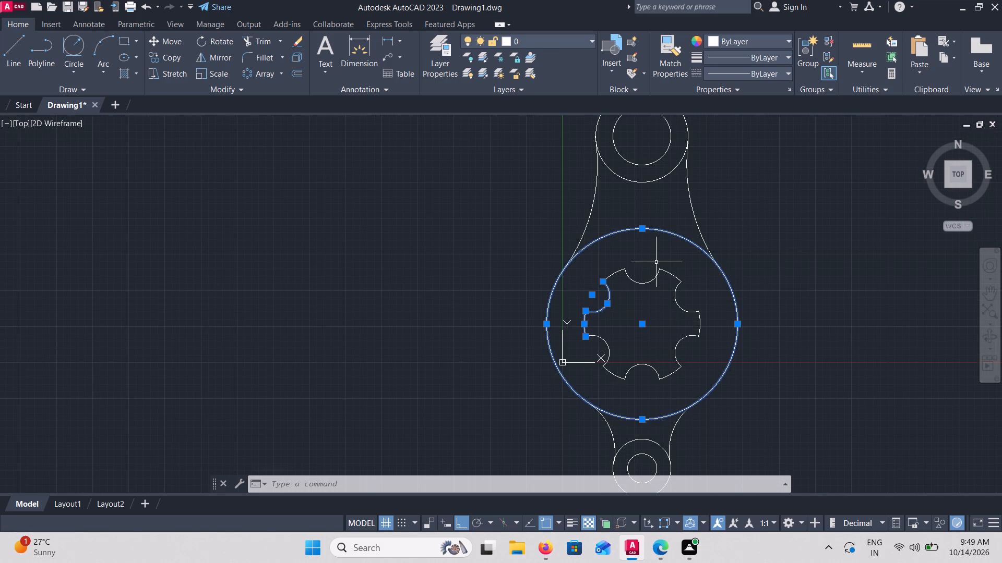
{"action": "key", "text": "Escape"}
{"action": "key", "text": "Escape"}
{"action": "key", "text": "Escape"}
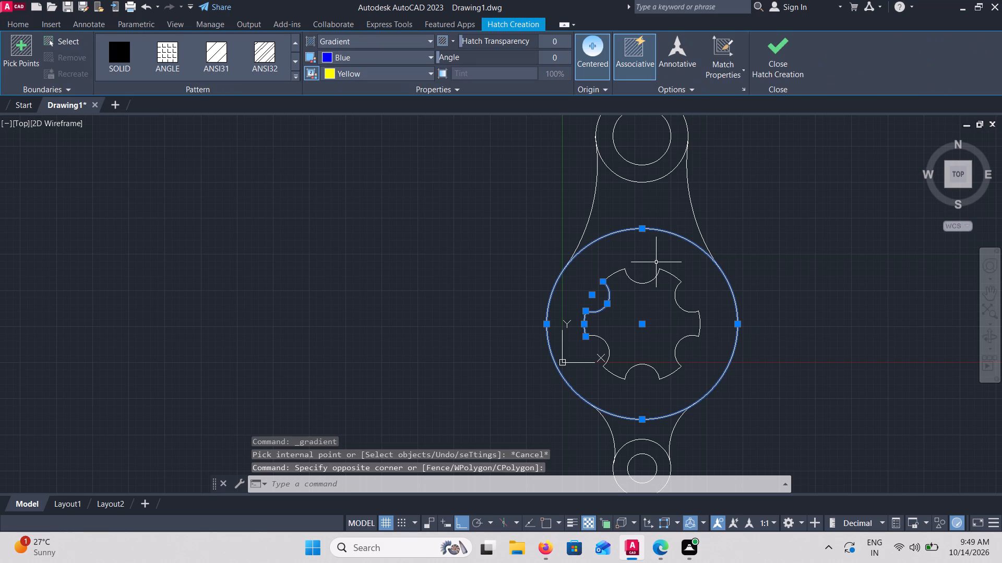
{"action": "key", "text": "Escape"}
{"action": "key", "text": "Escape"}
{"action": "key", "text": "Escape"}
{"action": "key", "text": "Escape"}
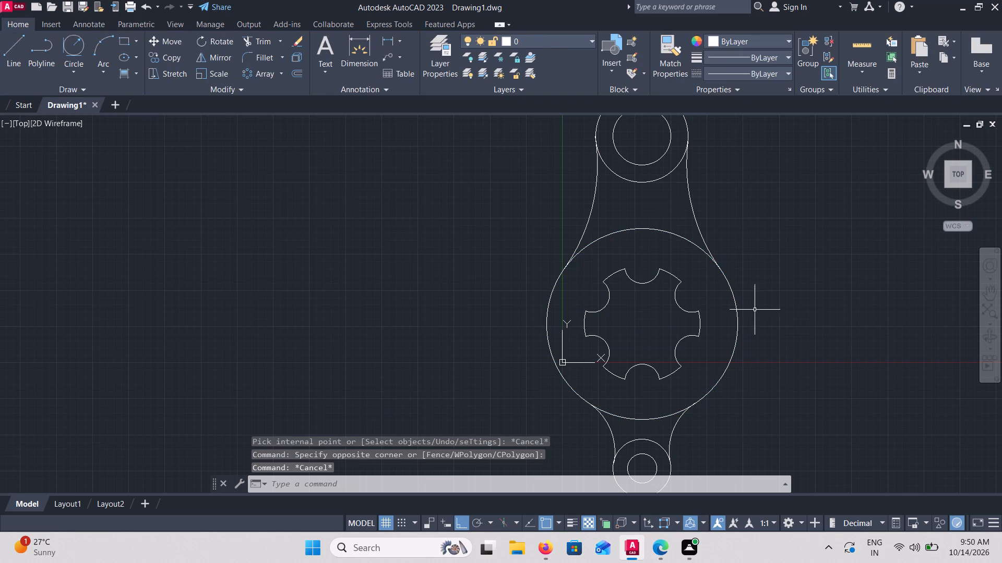
Fill the notched profile and the inner circles above and below it with a gradient from blue to white (255,255,255).
{"action": "left_click", "coordinate": [641, 283]}
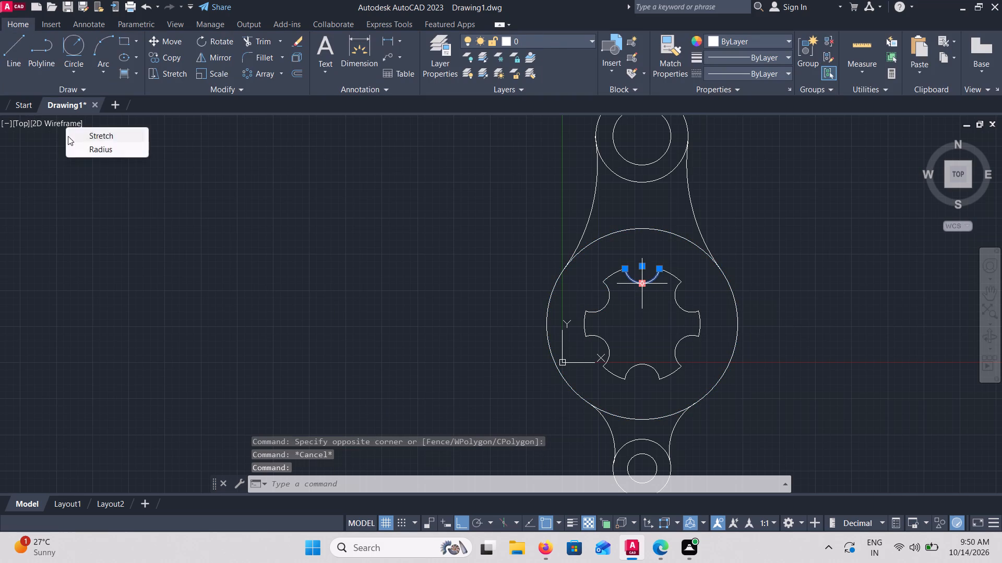
{"action": "left_click", "coordinate": [130, 80]}
{"action": "left_click", "coordinate": [134, 74]}
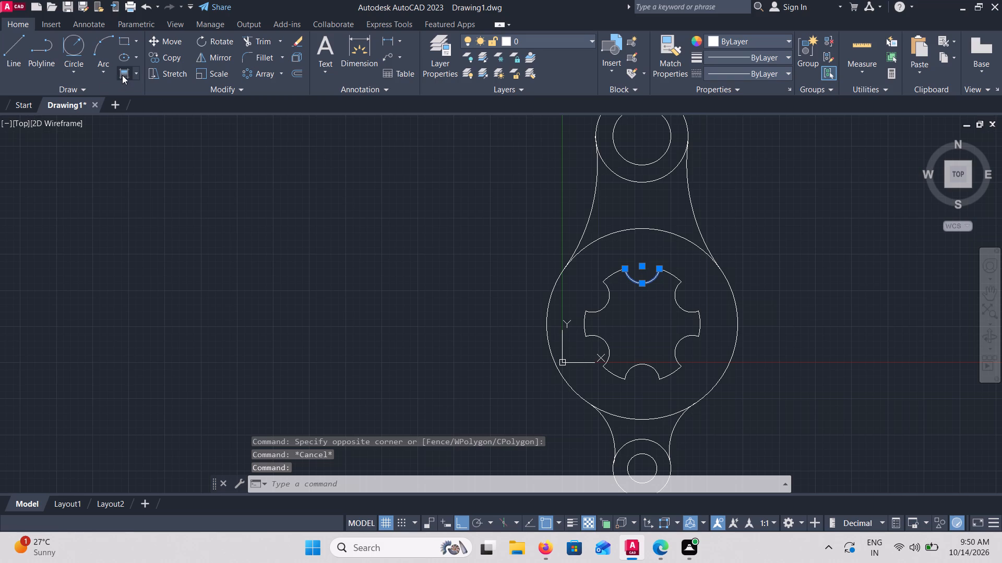
{"action": "left_click", "coordinate": [122, 75]}
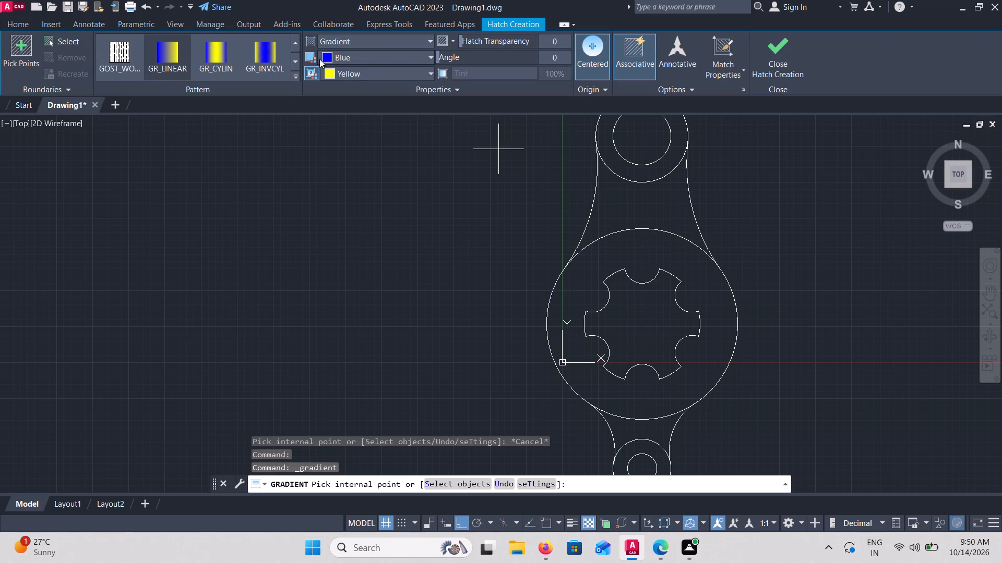
{"action": "left_click", "coordinate": [339, 76]}
{"action": "left_click", "coordinate": [330, 144]}
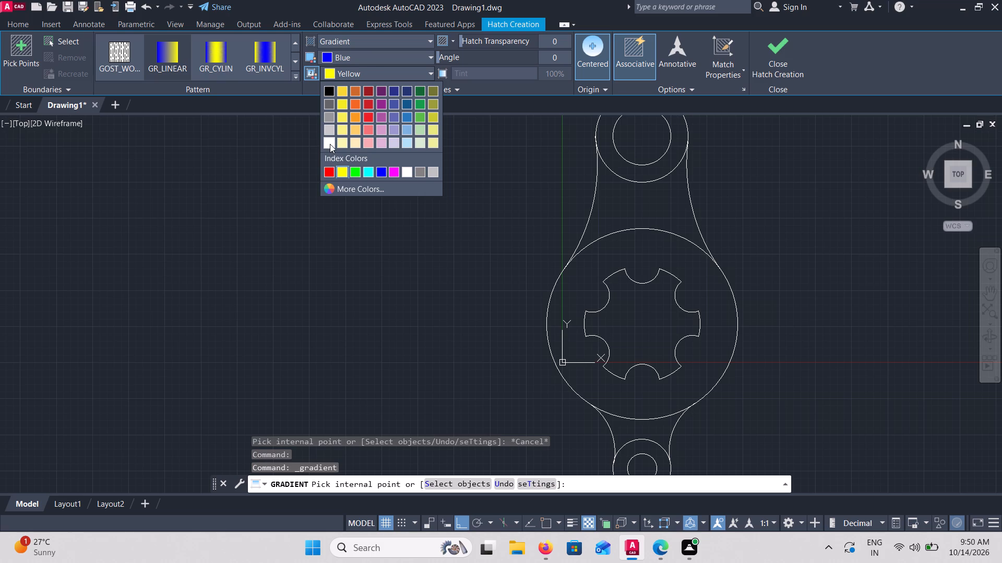
{"action": "left_click", "coordinate": [662, 330]}
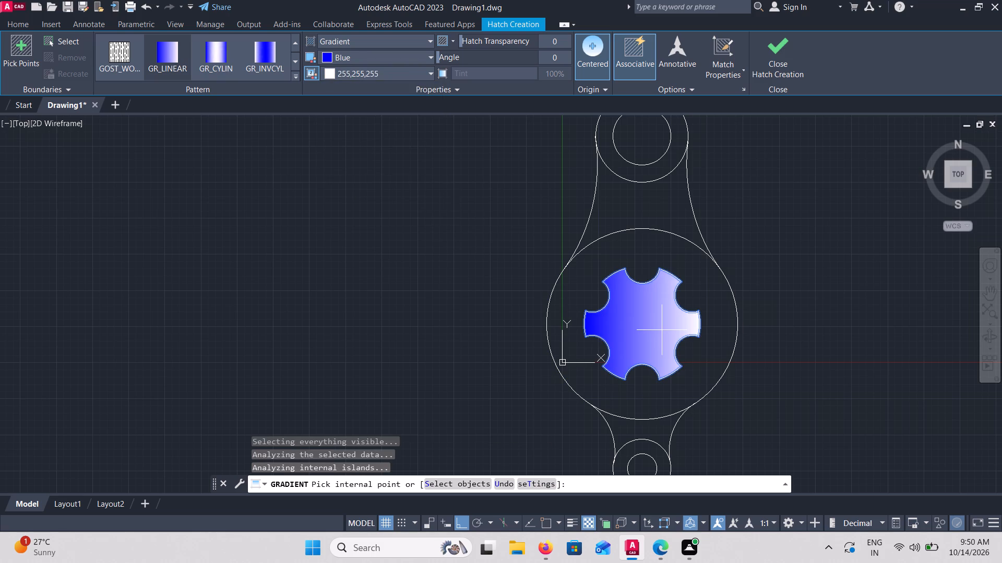
{"action": "left_click", "coordinate": [658, 151]}
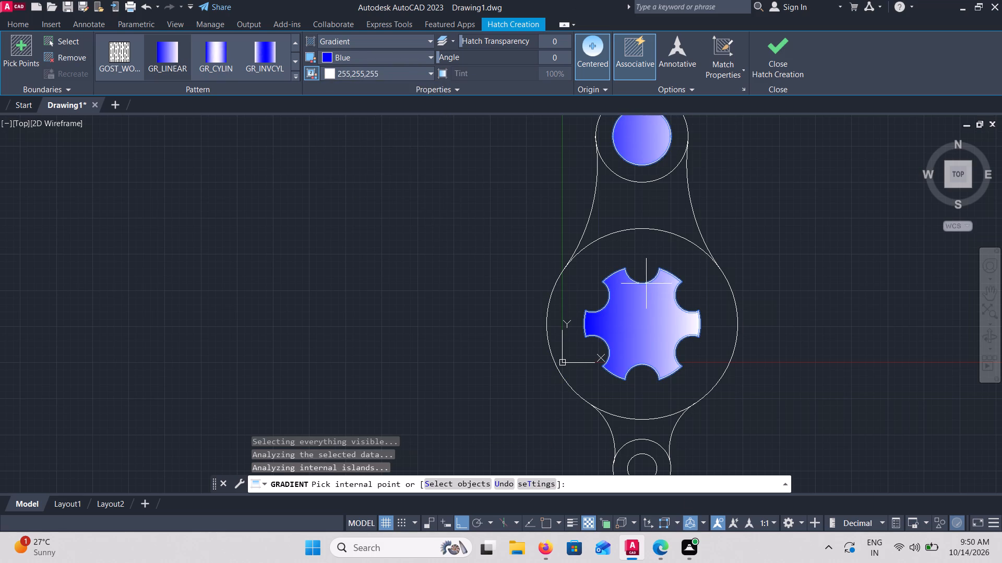
{"action": "left_click", "coordinate": [648, 472]}
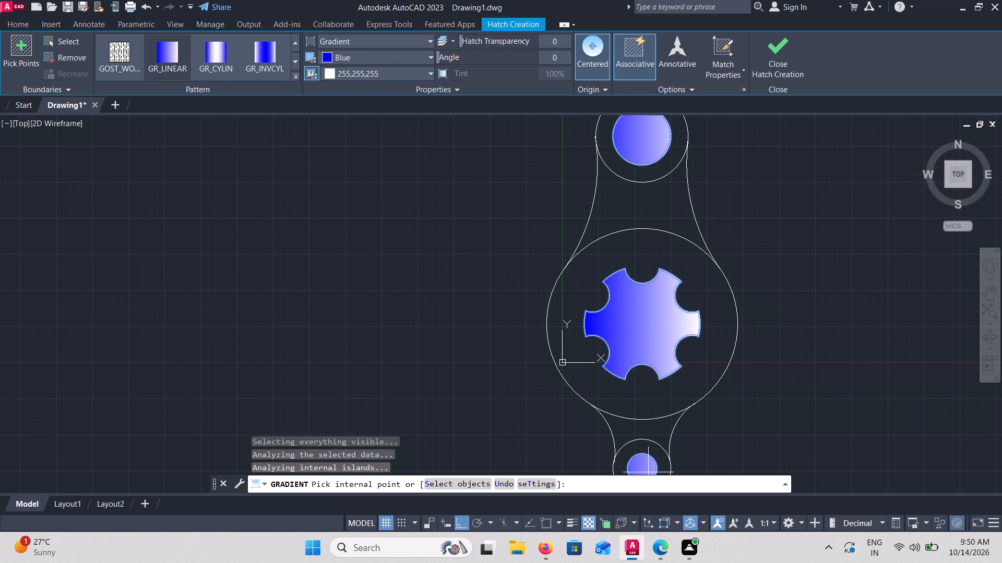
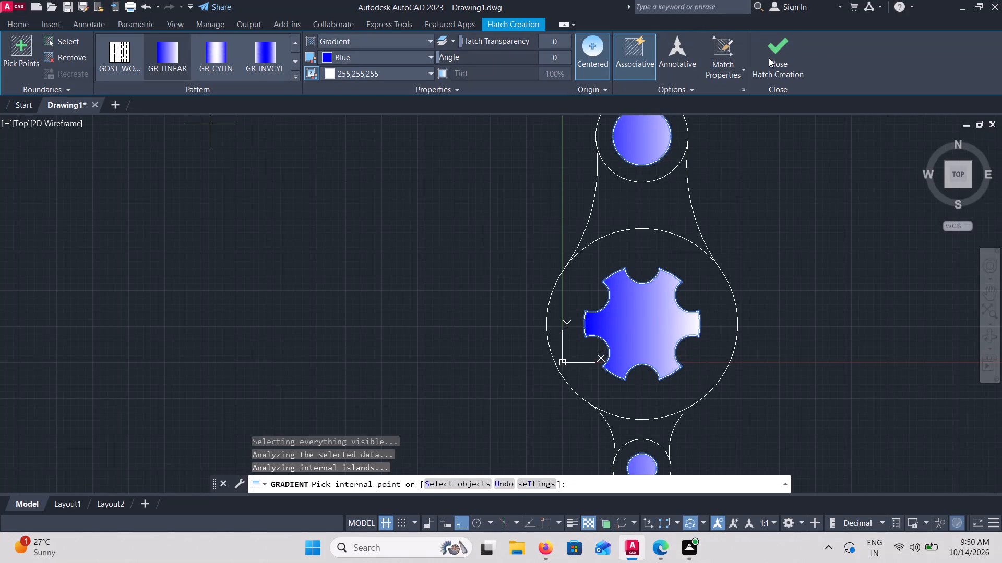
Finish the gradient hatch creation, keeping the blue-to-white fills in the notched profile and the inner circles above and below it.
{"action": "left_click", "coordinate": [769, 58]}
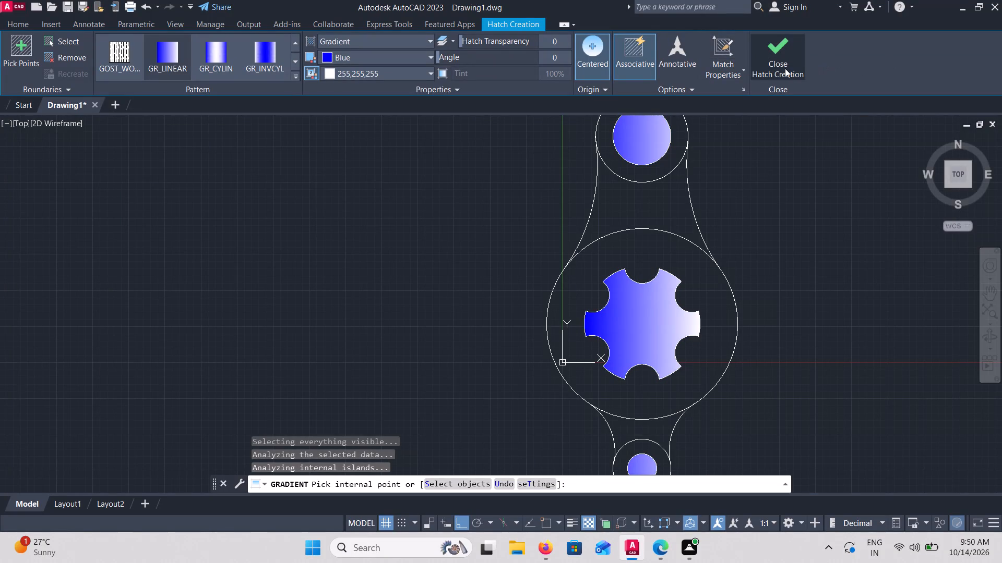
{"action": "left_click", "coordinate": [785, 68]}
{"action": "left_click", "coordinate": [786, 67]}
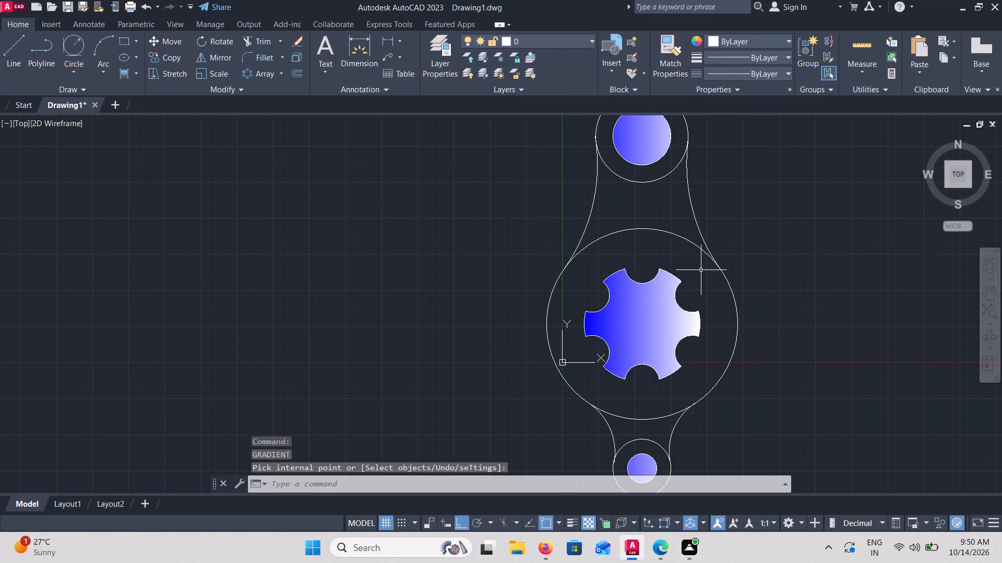
{"action": "left_click", "coordinate": [676, 239]}
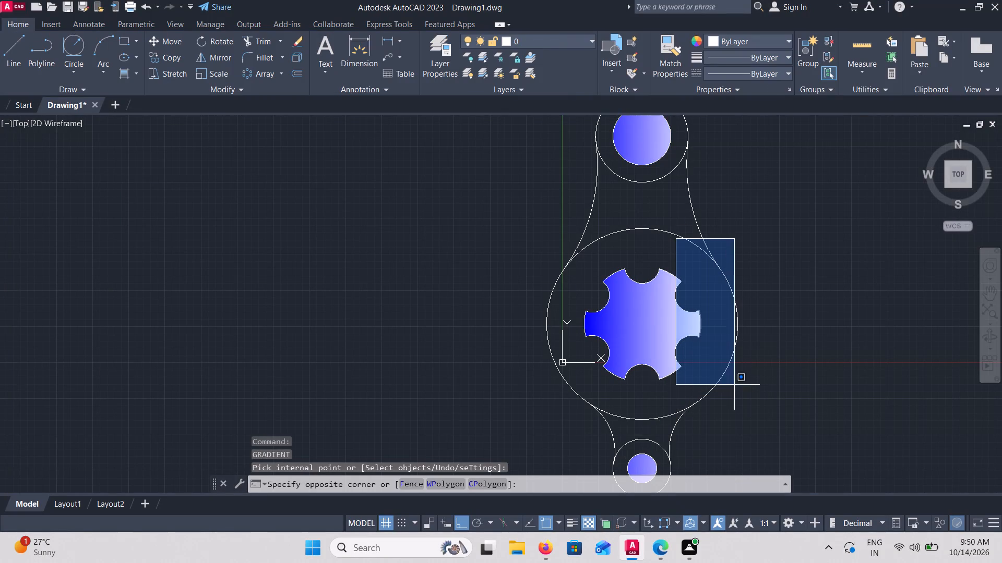
{"action": "key", "text": "Escape"}
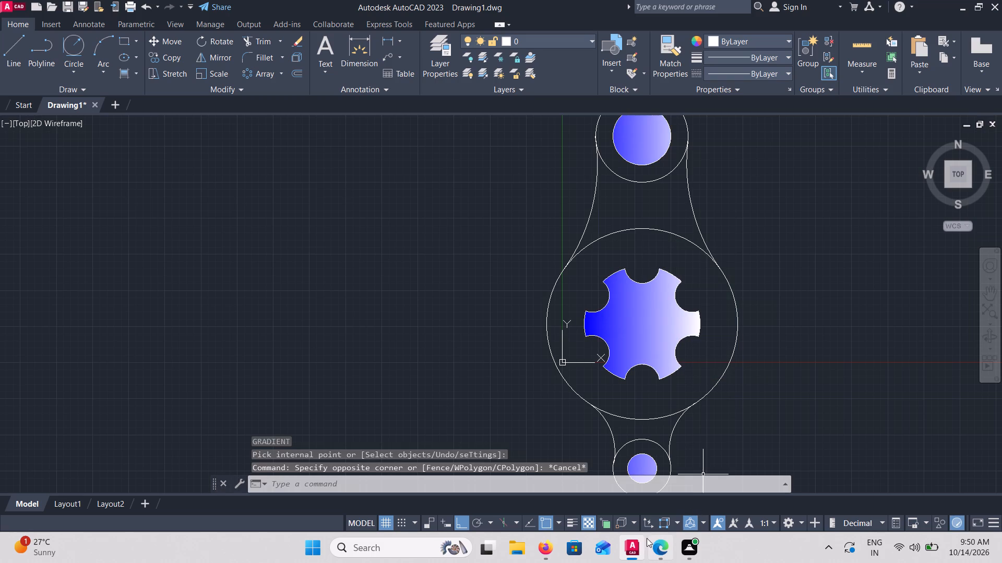
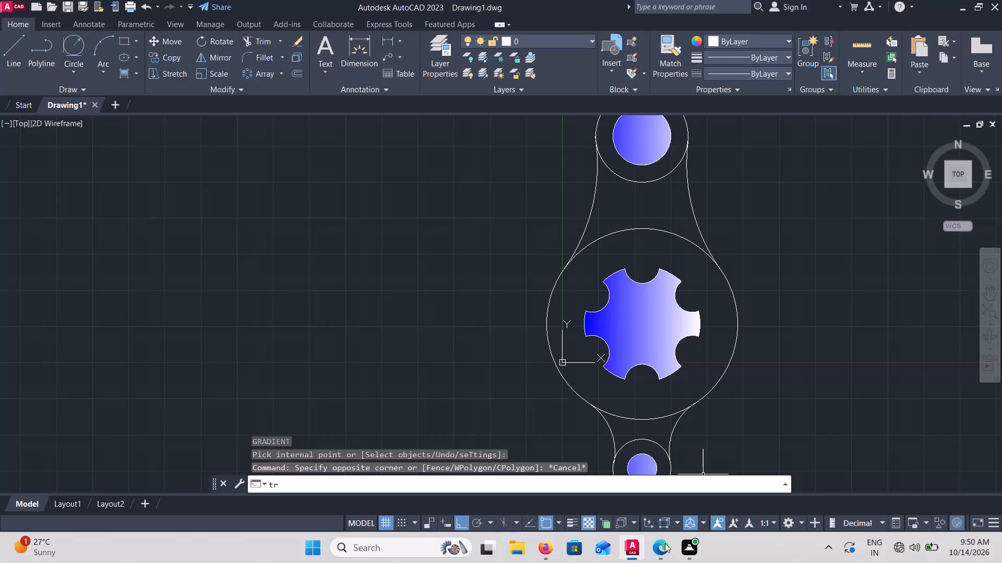
Trim away the large surrounding circle's upper and lower segments between the connecting arcs, leaving a continuous outline around the notched profile.
{"action": "key", "text": "Return"}
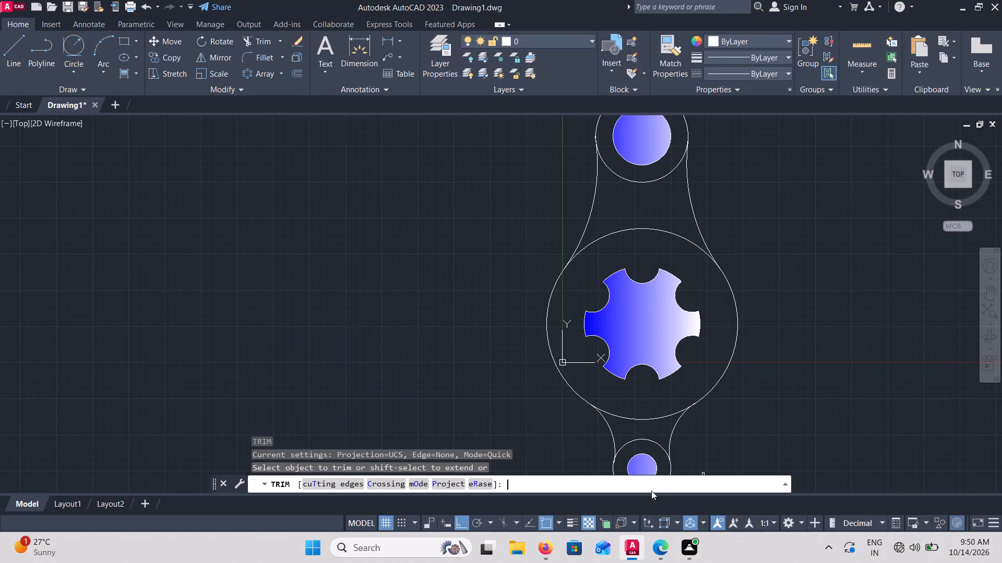
{"action": "left_click", "coordinate": [662, 232]}
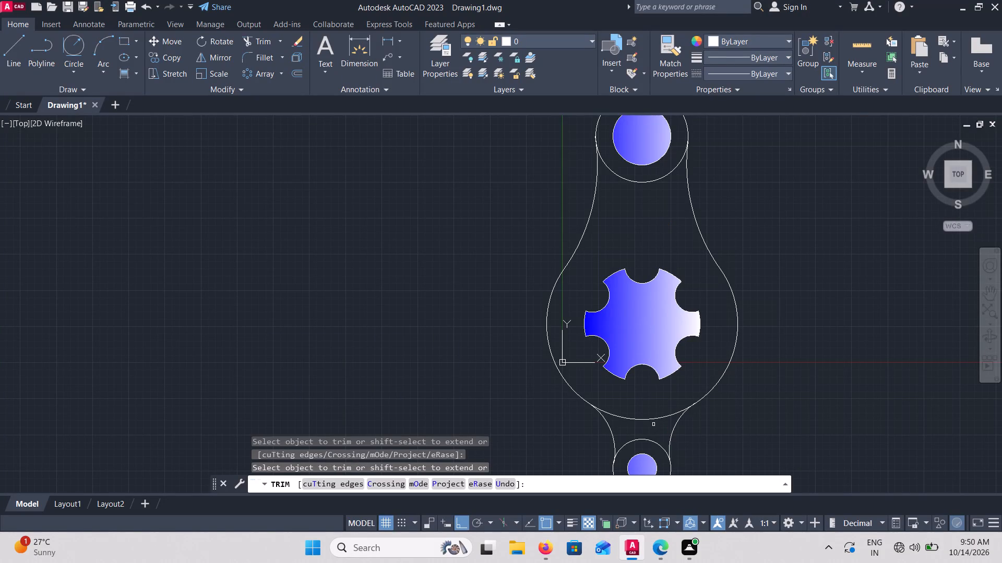
{"action": "left_click", "coordinate": [652, 419]}
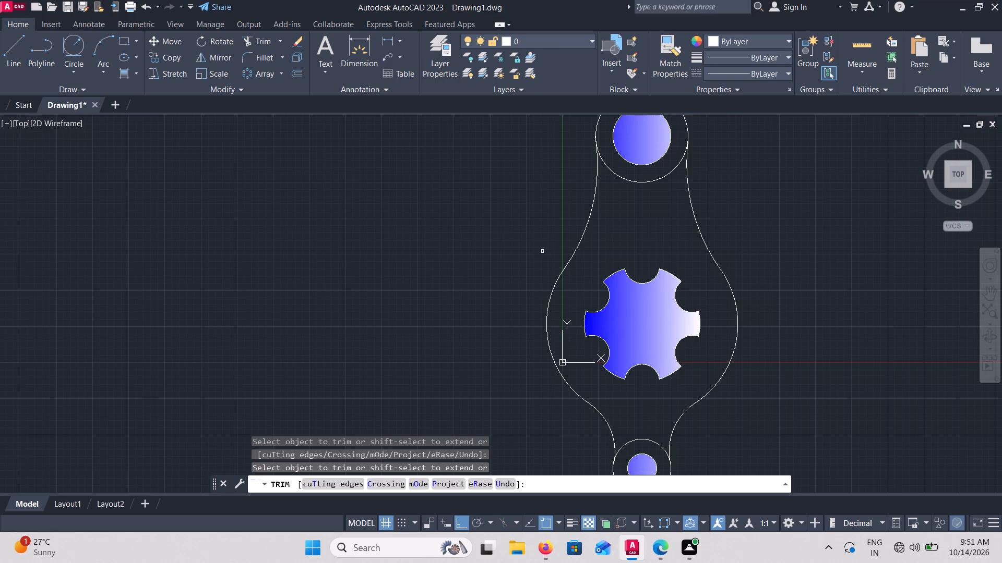
{"action": "key", "text": "Escape"}
Select the left connecting arc between the large circle and the upper circle pair.
{"action": "left_click", "coordinate": [590, 214]}
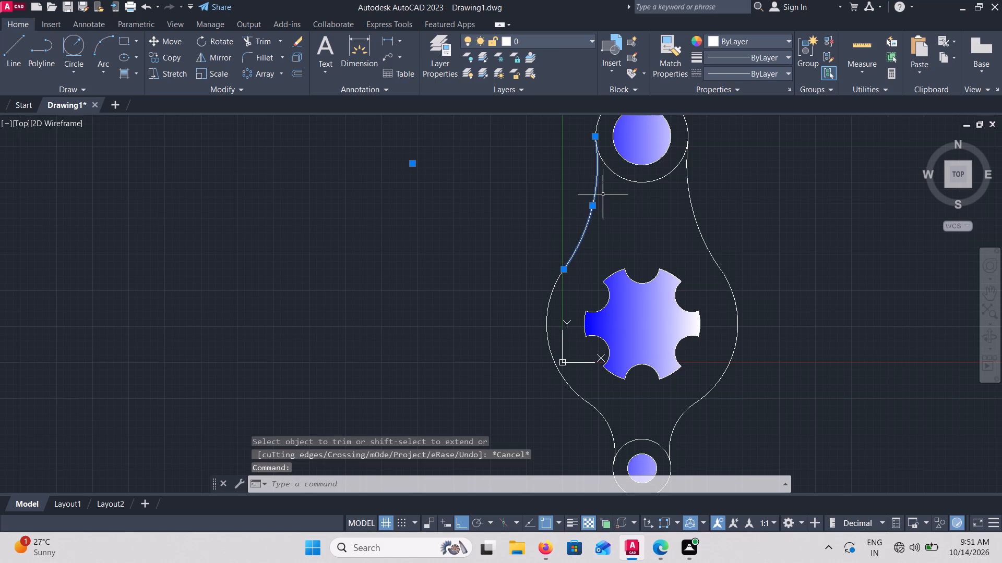
{"action": "scroll", "coordinate": [651, 468], "scroll_direction": "down", "scroll_amount": 2}
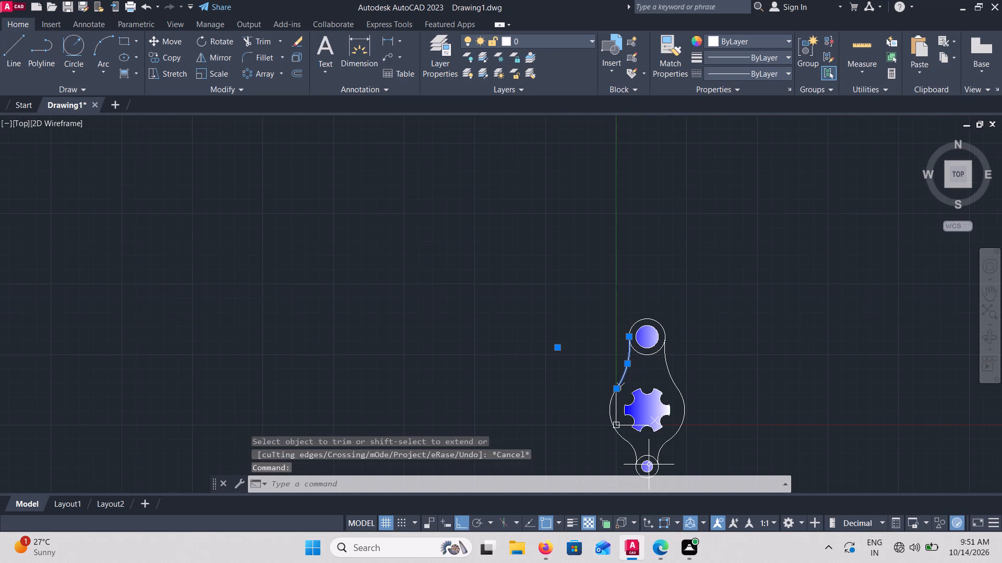
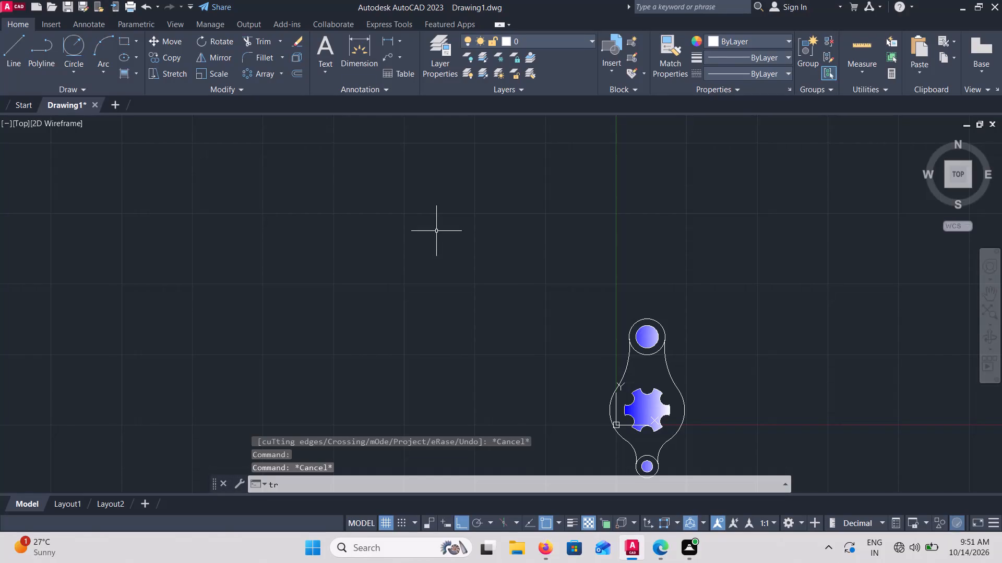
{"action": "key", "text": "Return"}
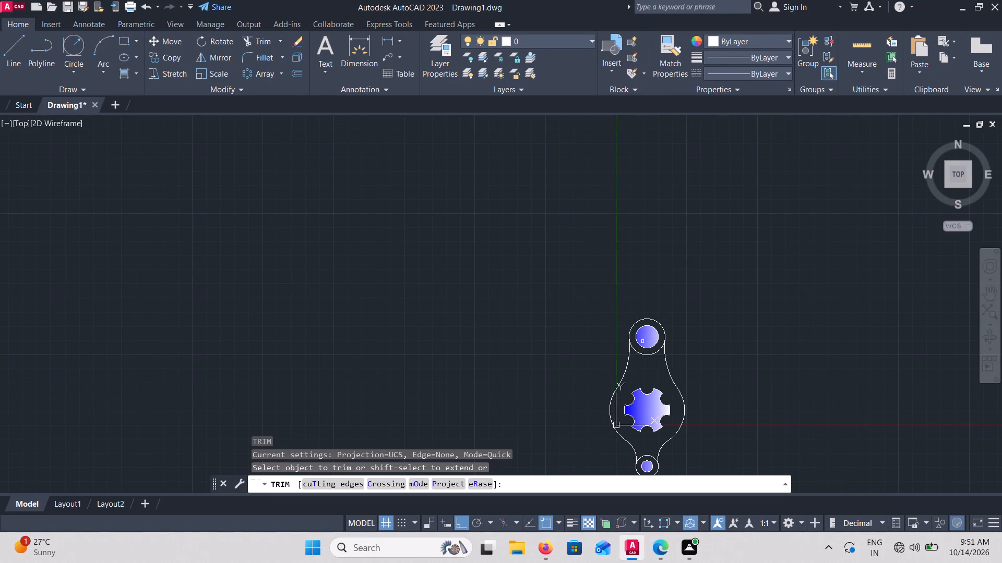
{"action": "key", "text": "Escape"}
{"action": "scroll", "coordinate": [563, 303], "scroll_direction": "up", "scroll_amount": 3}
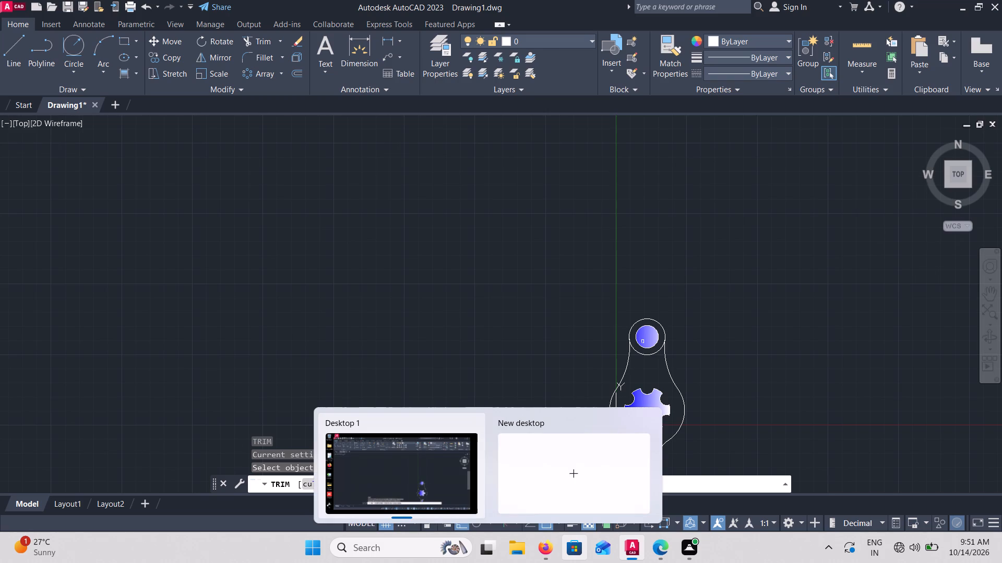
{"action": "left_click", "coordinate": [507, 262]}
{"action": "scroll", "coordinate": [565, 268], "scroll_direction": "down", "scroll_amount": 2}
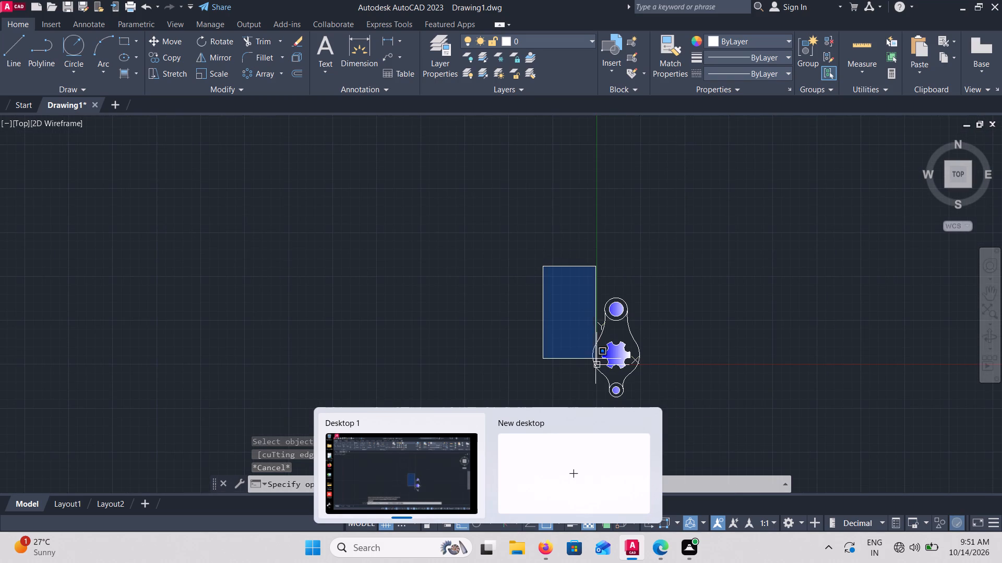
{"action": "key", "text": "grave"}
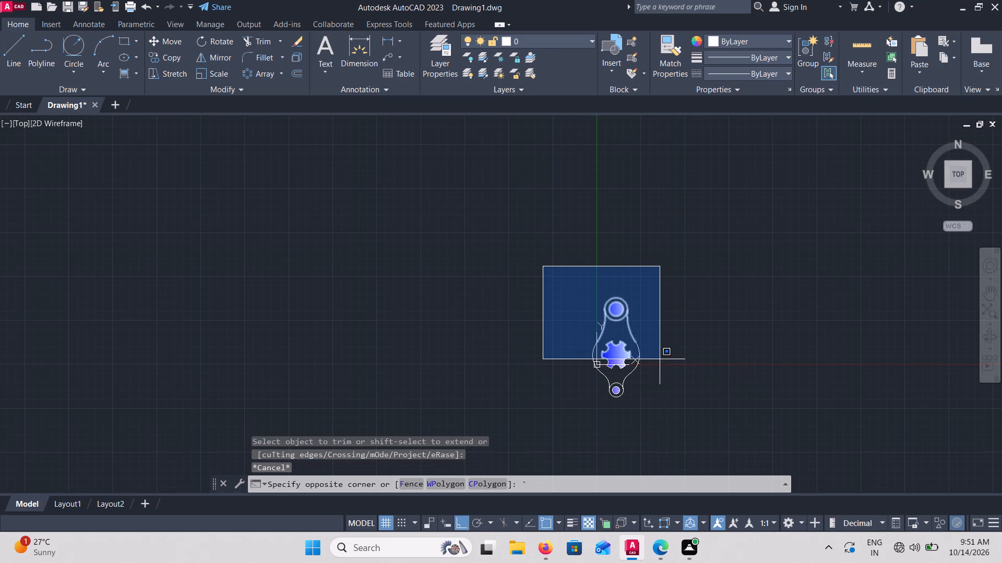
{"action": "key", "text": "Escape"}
Trim away the inner segments of the lower and upper outer circles between the connecting arcs, forming one continuous outline.
{"action": "scroll", "coordinate": [619, 393], "scroll_direction": "up", "scroll_amount": 2}
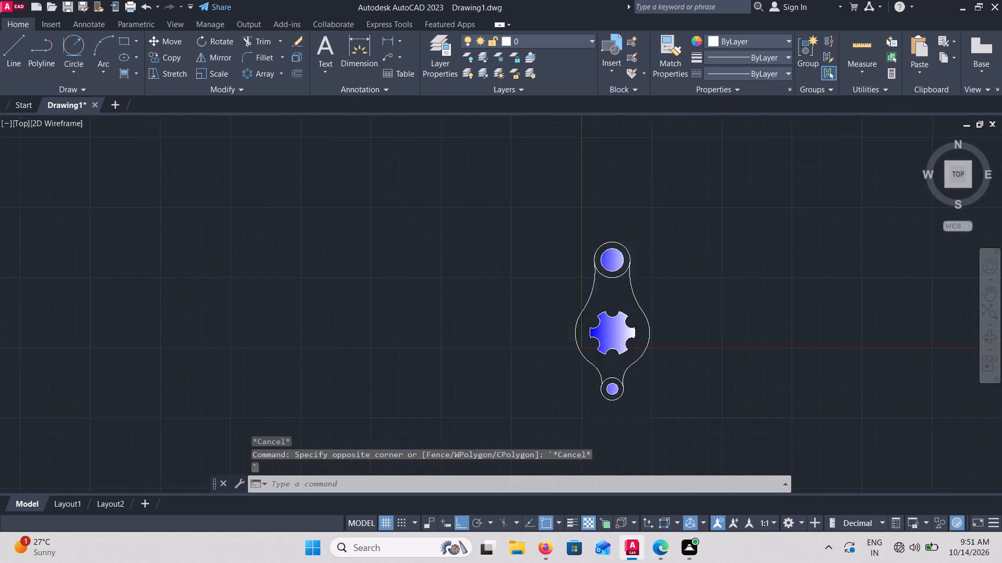
{"action": "scroll", "coordinate": [619, 393], "scroll_direction": "up", "scroll_amount": 2}
{"action": "key", "text": "t"}
{"action": "key", "text": "r"}
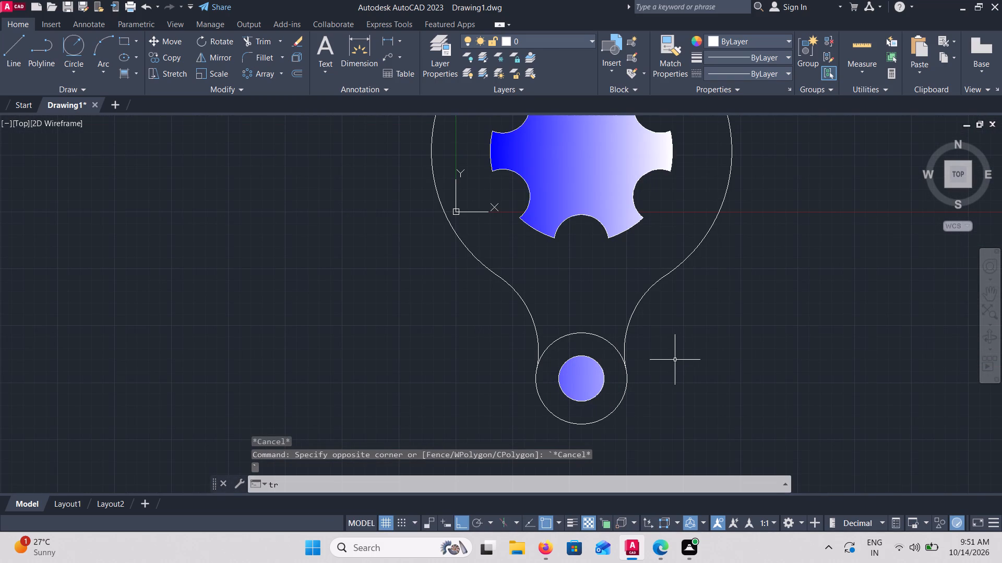
{"action": "key", "text": "Return"}
{"action": "left_click", "coordinate": [607, 344]}
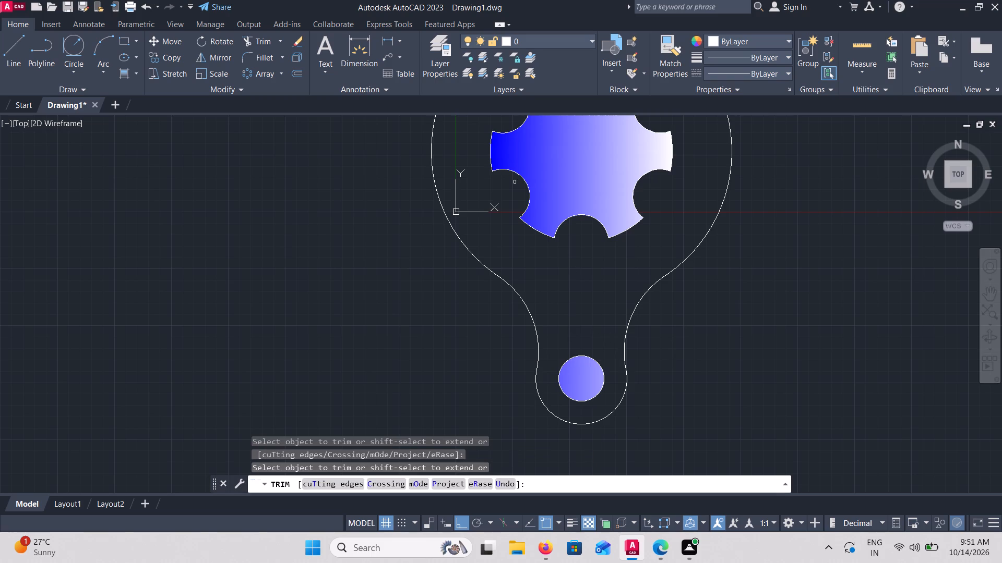
{"action": "scroll", "coordinate": [515, 182], "scroll_direction": "down", "scroll_amount": 2}
{"action": "scroll", "coordinate": [572, 158], "scroll_direction": "down", "scroll_amount": 2}
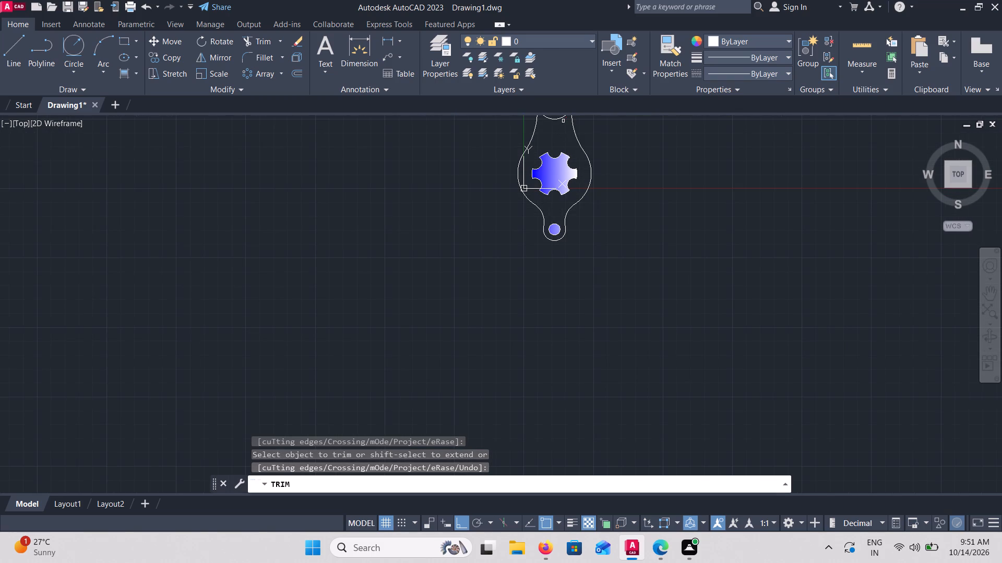
{"action": "left_click", "coordinate": [554, 119]}
{"action": "scroll", "coordinate": [604, 268], "scroll_direction": "down", "scroll_amount": 3}
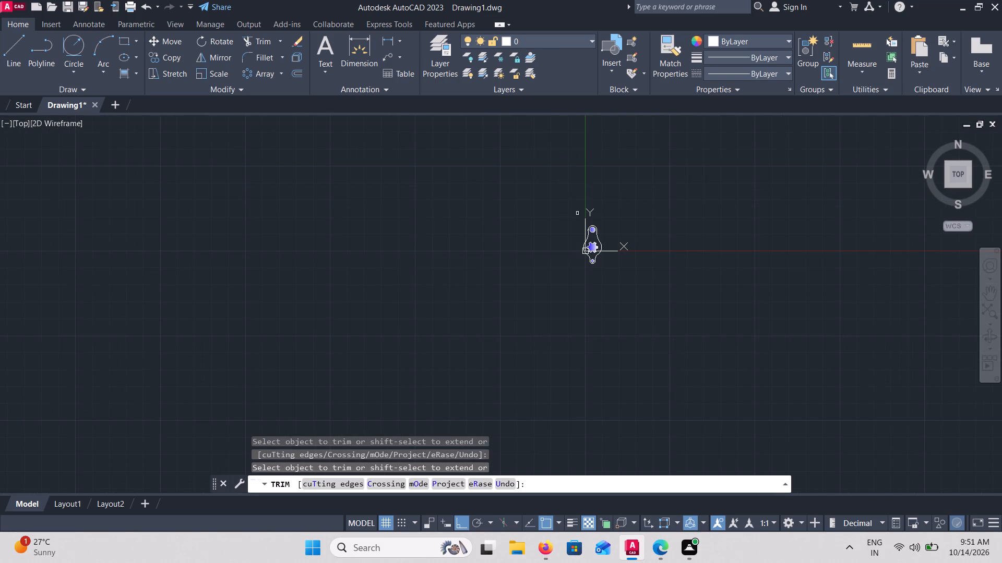
{"action": "scroll", "coordinate": [577, 213], "scroll_direction": "up", "scroll_amount": 3}
{"action": "scroll", "coordinate": [680, 360], "scroll_direction": "up", "scroll_amount": 2}
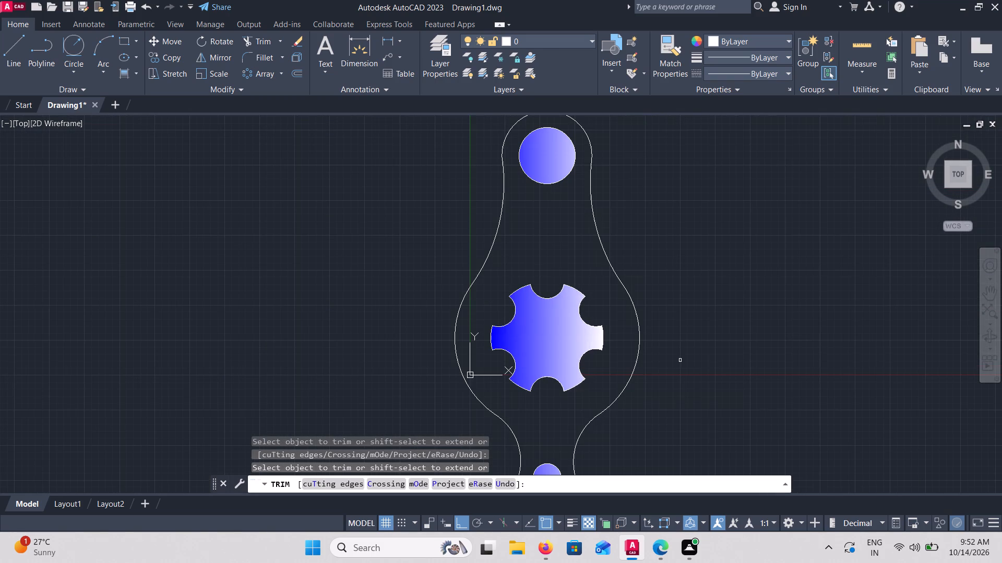
{"action": "scroll", "coordinate": [680, 360], "scroll_direction": "down", "scroll_amount": 1}
{"action": "scroll", "coordinate": [680, 360], "scroll_direction": "up", "scroll_amount": 1}
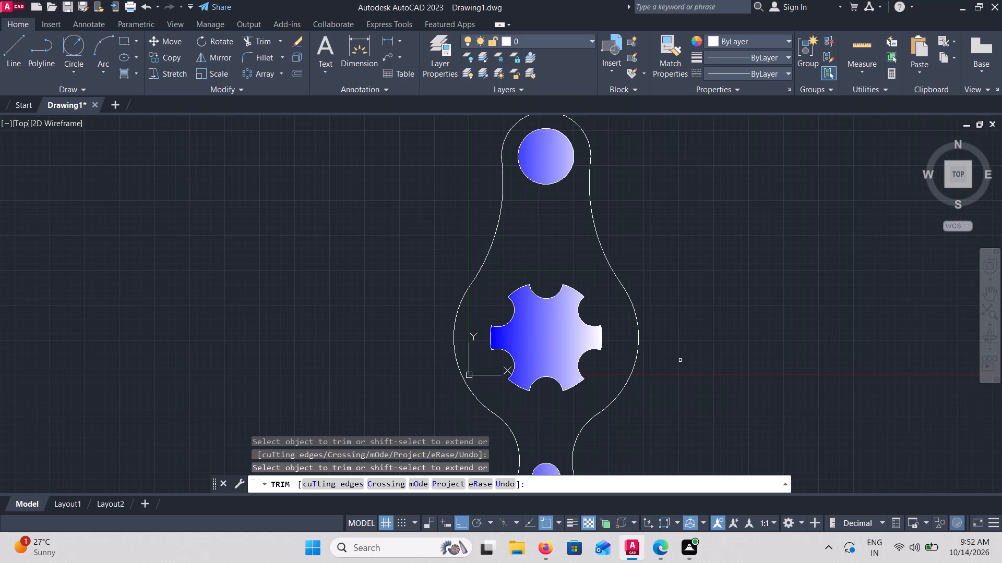
{"action": "scroll", "coordinate": [646, 343], "scroll_direction": "down", "scroll_amount": 1}
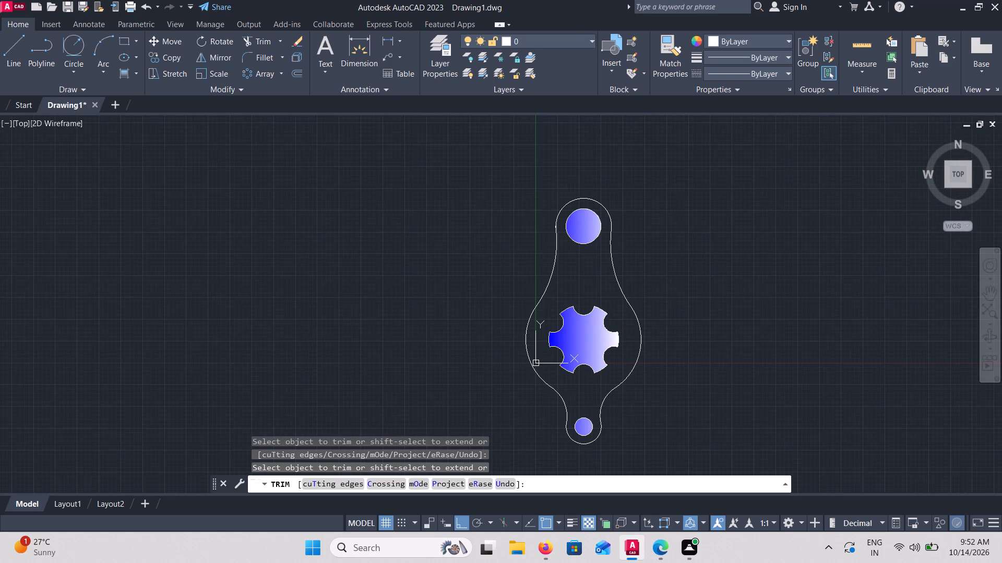
{"action": "key", "text": "Escape"}
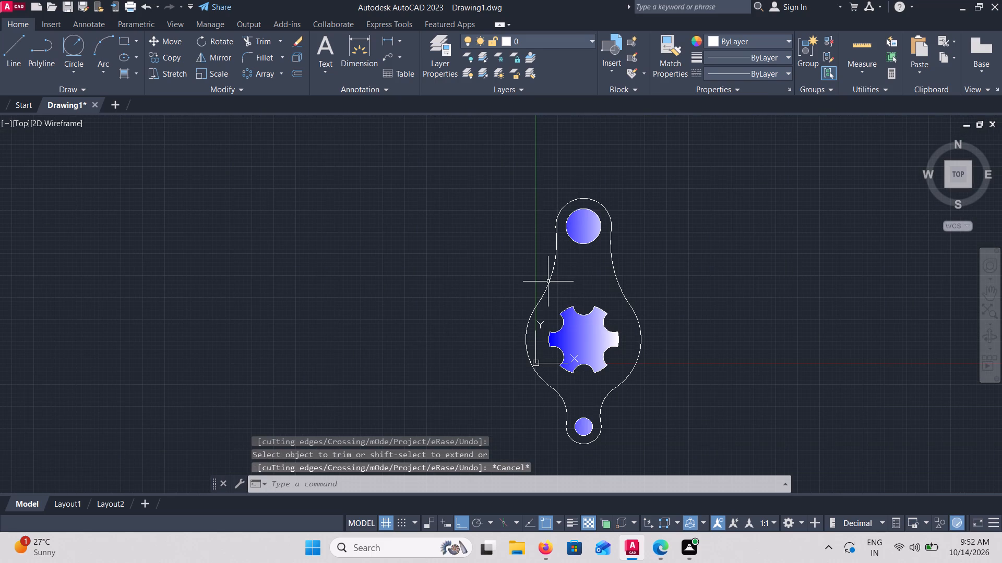
Start a gradient fill with its first colour set to yellow 244,238,81.
{"action": "left_click", "coordinate": [548, 282]}
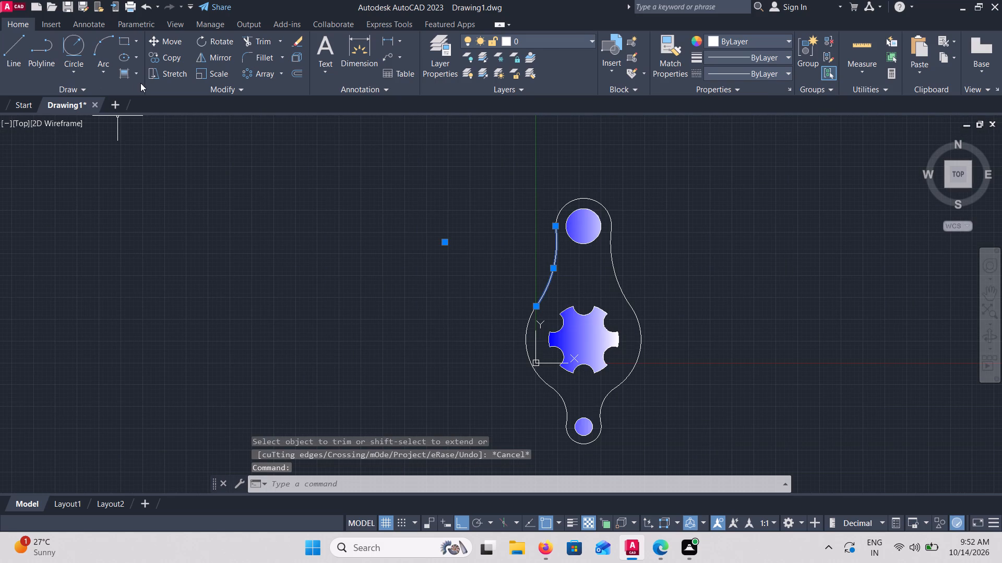
{"action": "left_click", "coordinate": [136, 76]}
{"action": "left_click", "coordinate": [149, 124]}
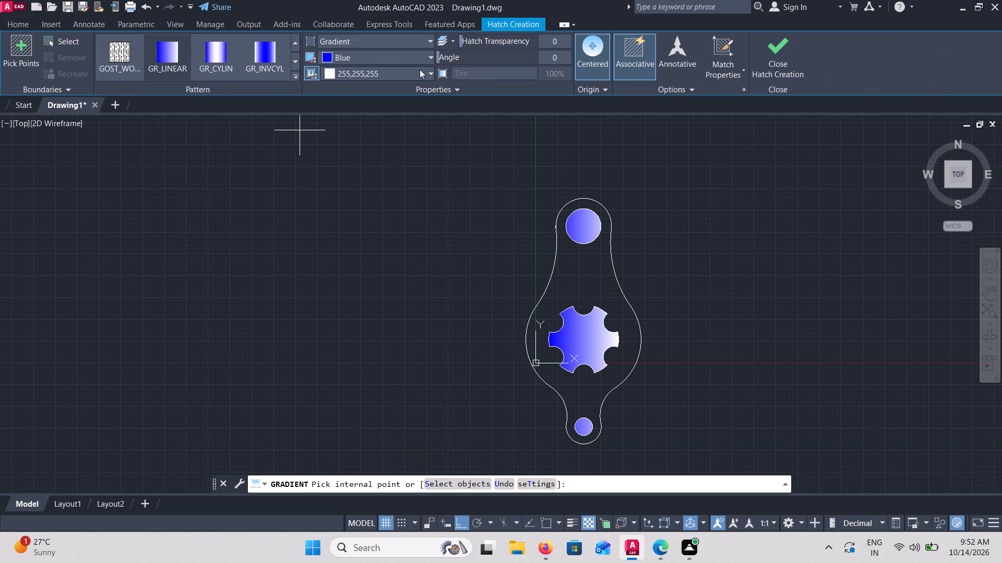
{"action": "left_click", "coordinate": [355, 60]}
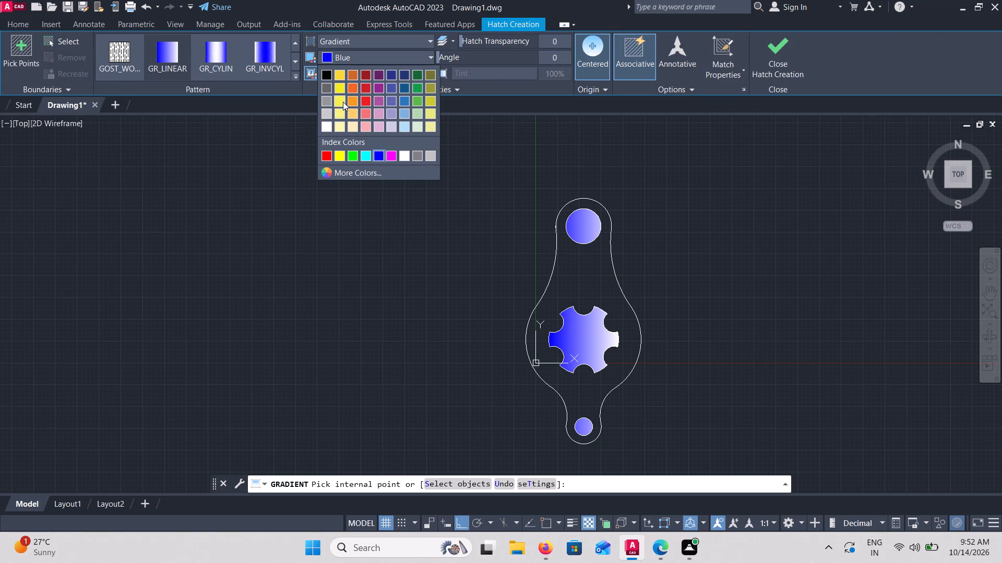
{"action": "left_click", "coordinate": [343, 102]}
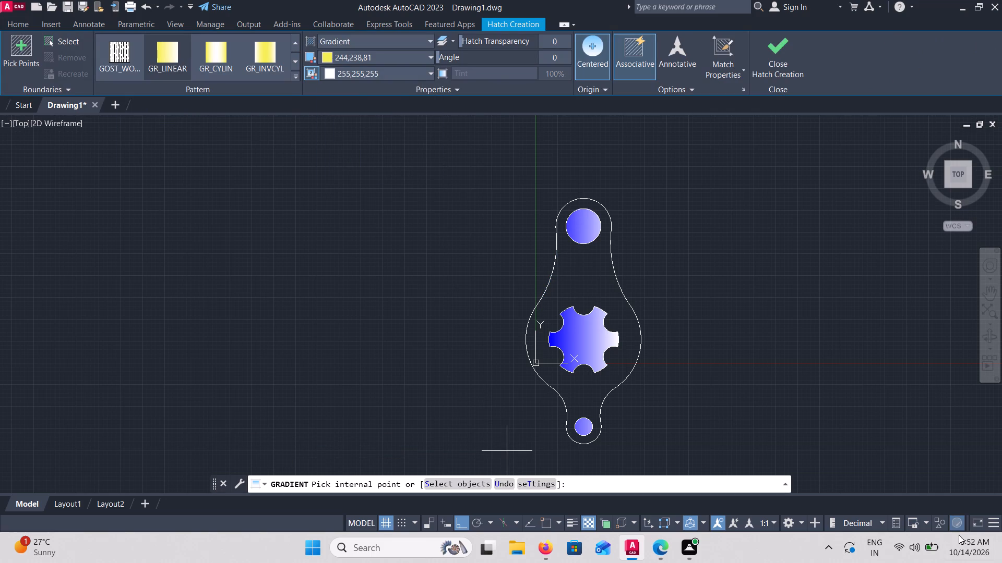
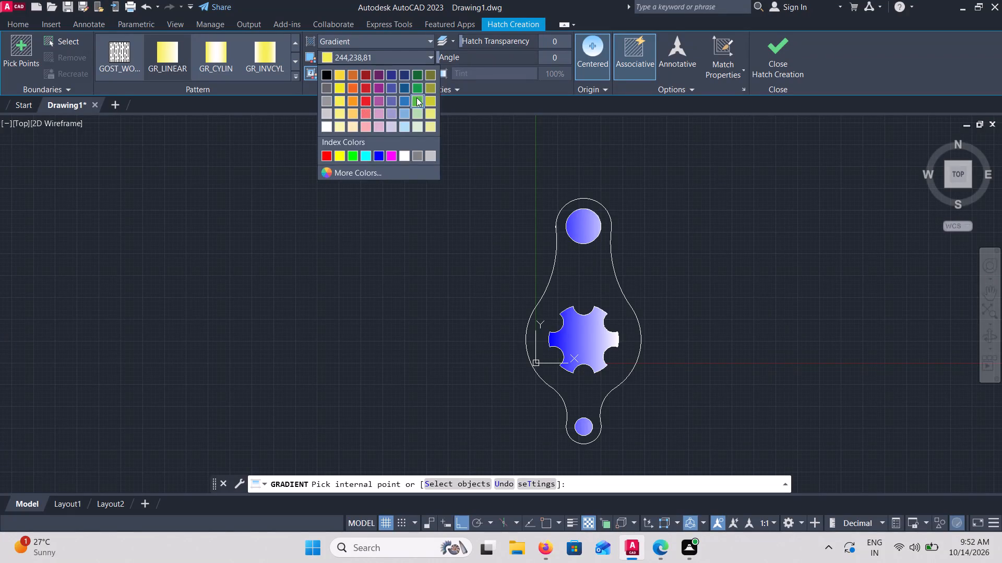
Set the gradient's second colour to yellow 241,235,31 and apply the green-to-yellow fill inside the outer outline, around the inner shapes.
{"action": "left_click", "coordinate": [349, 74]}
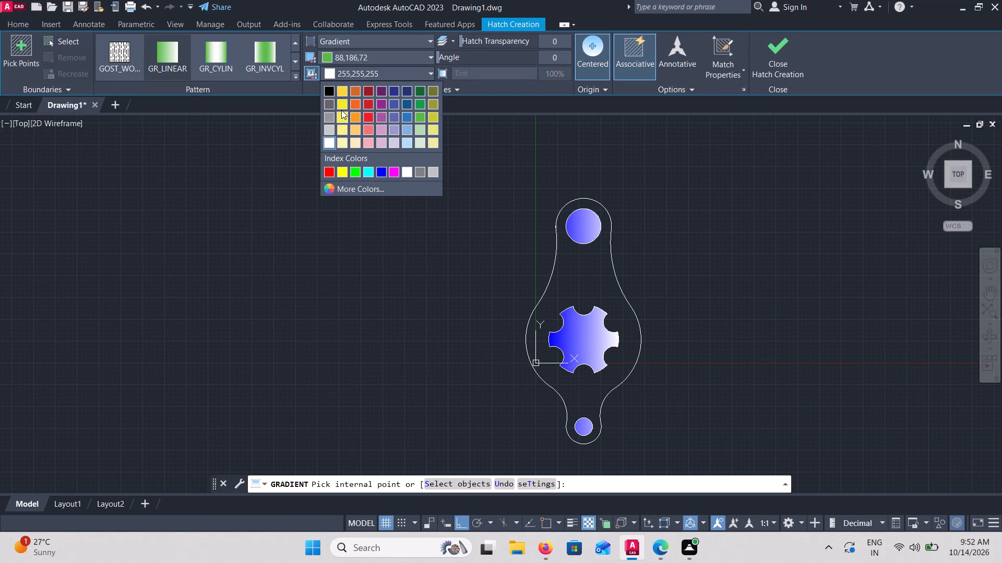
{"action": "left_click", "coordinate": [341, 110]}
{"action": "left_click", "coordinate": [588, 393]}
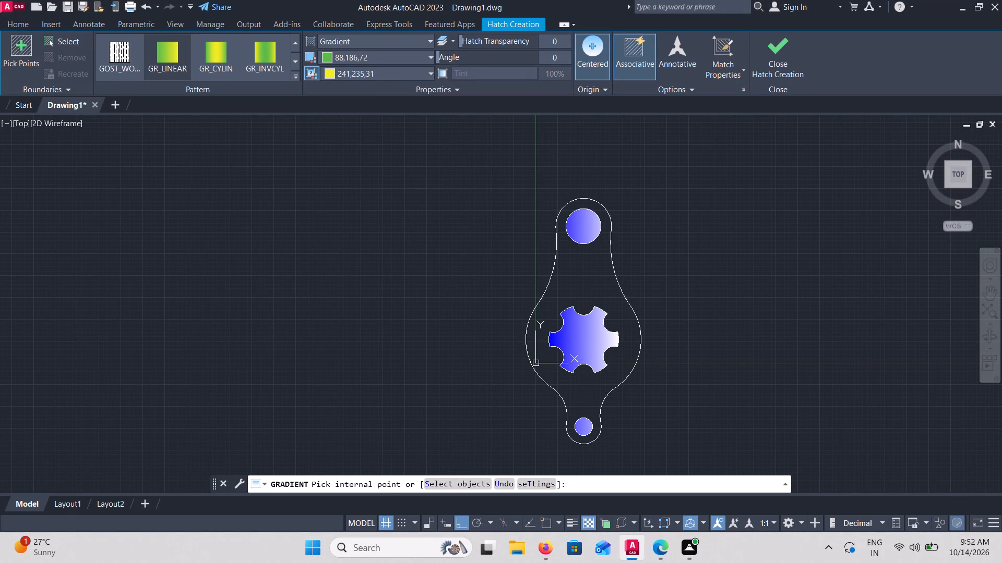
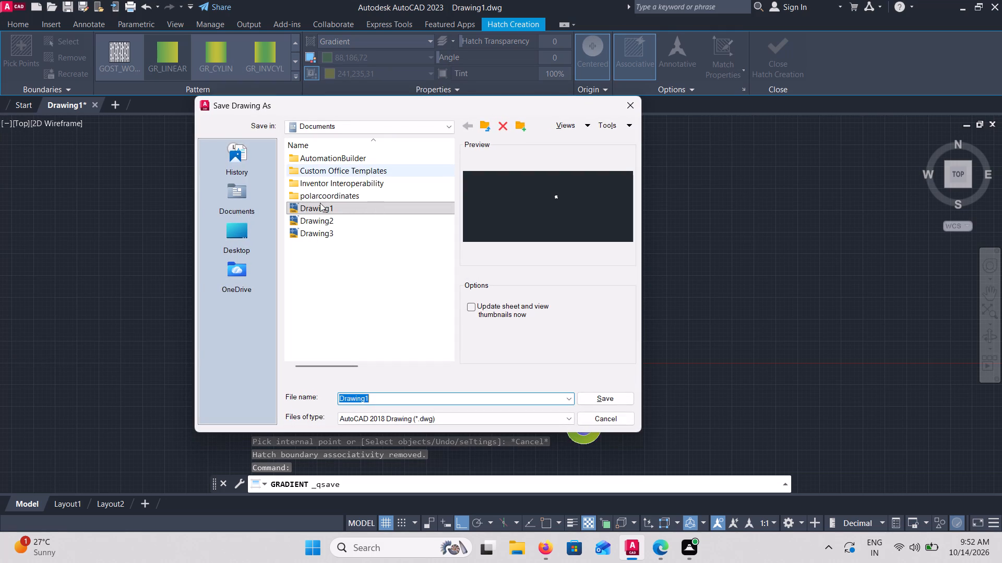
Save the drawing under the file name 14 in the vardhinipro folder on the Desktop.
{"action": "double_click", "coordinate": [246, 248]}
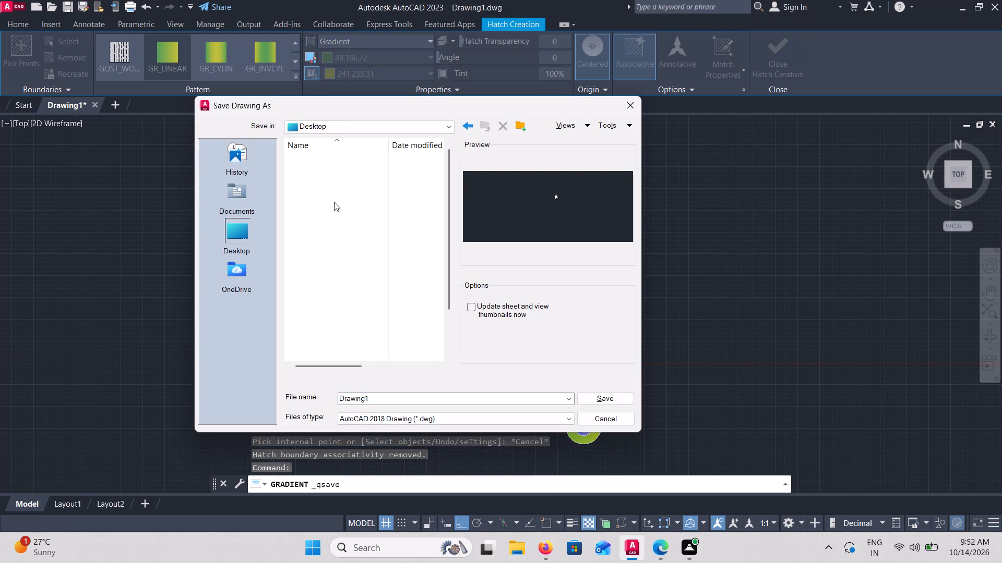
{"action": "scroll", "coordinate": [332, 225], "scroll_direction": "down", "scroll_amount": 1}
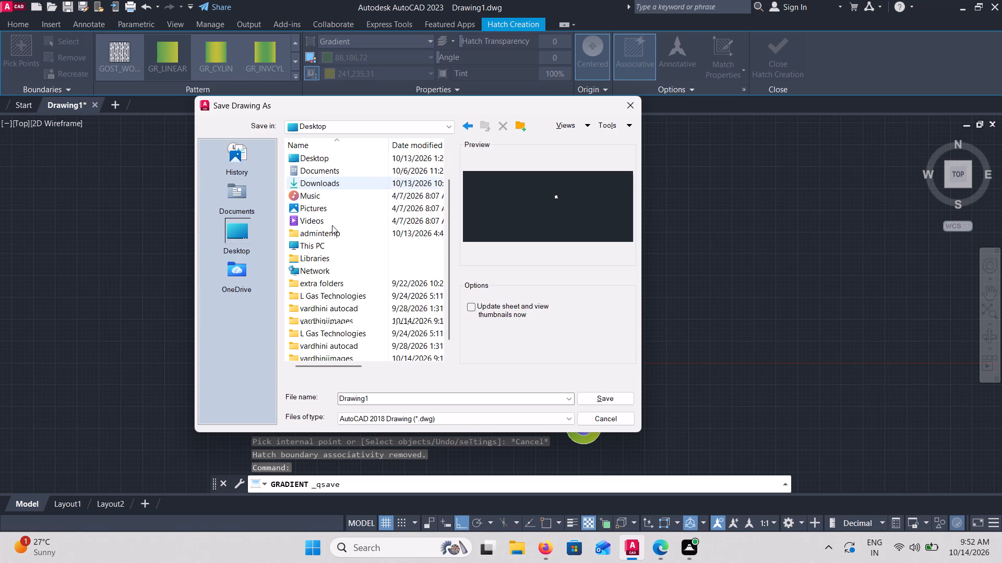
{"action": "scroll", "coordinate": [332, 225], "scroll_direction": "down", "scroll_amount": 5}
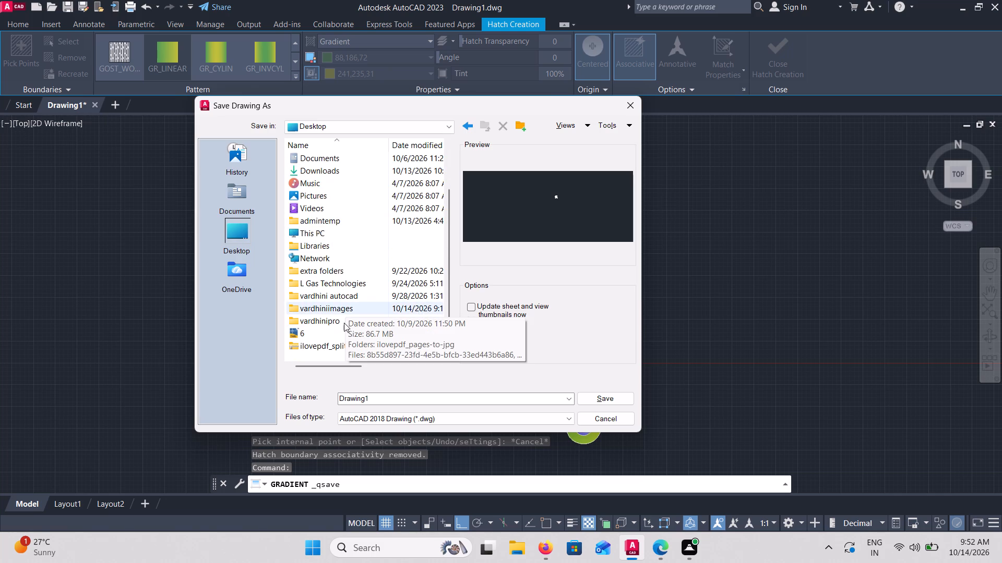
{"action": "double_click", "coordinate": [342, 323]}
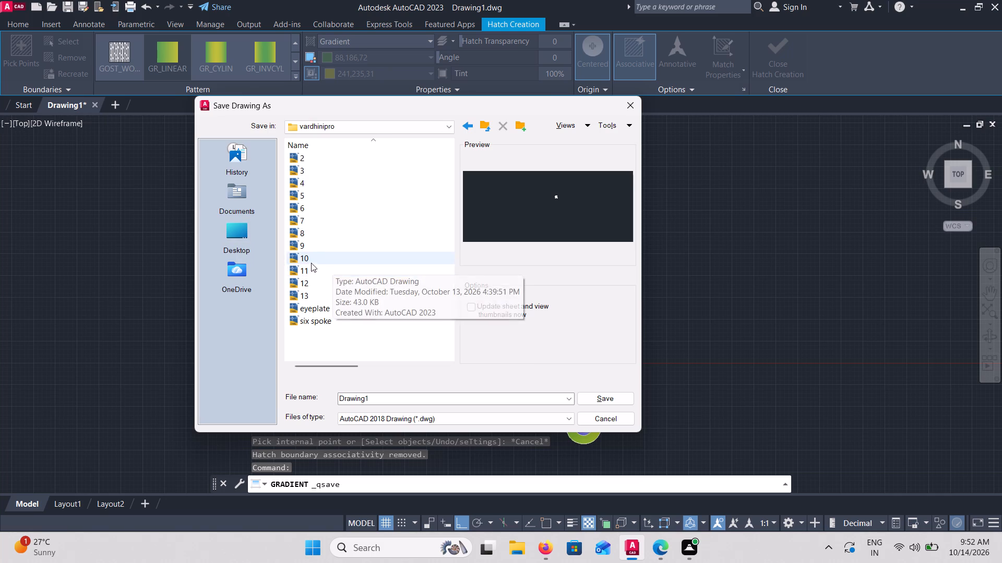
{"action": "left_click", "coordinate": [383, 399]}
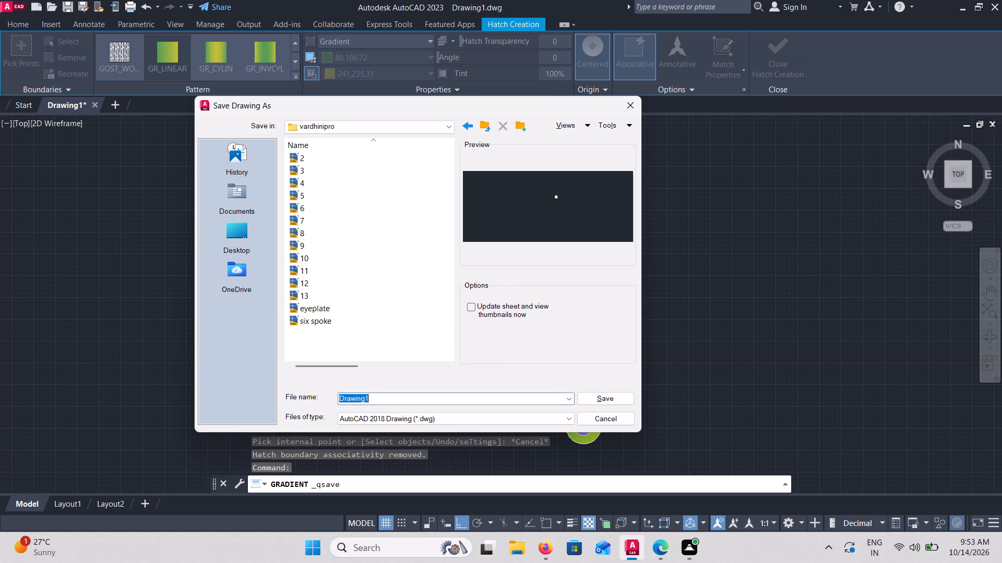
{"action": "type", "text": "14"}
{"action": "key", "text": "Return"}
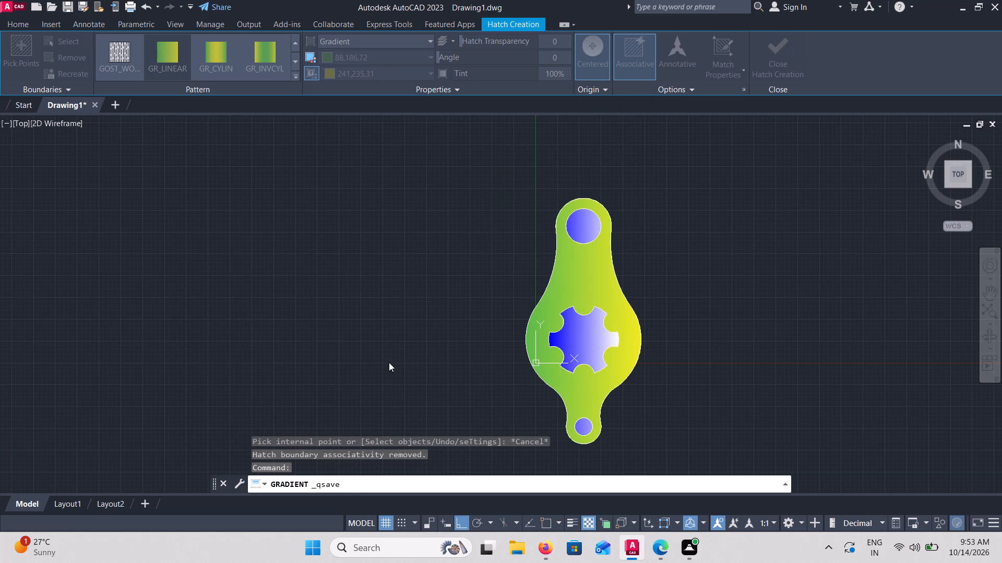